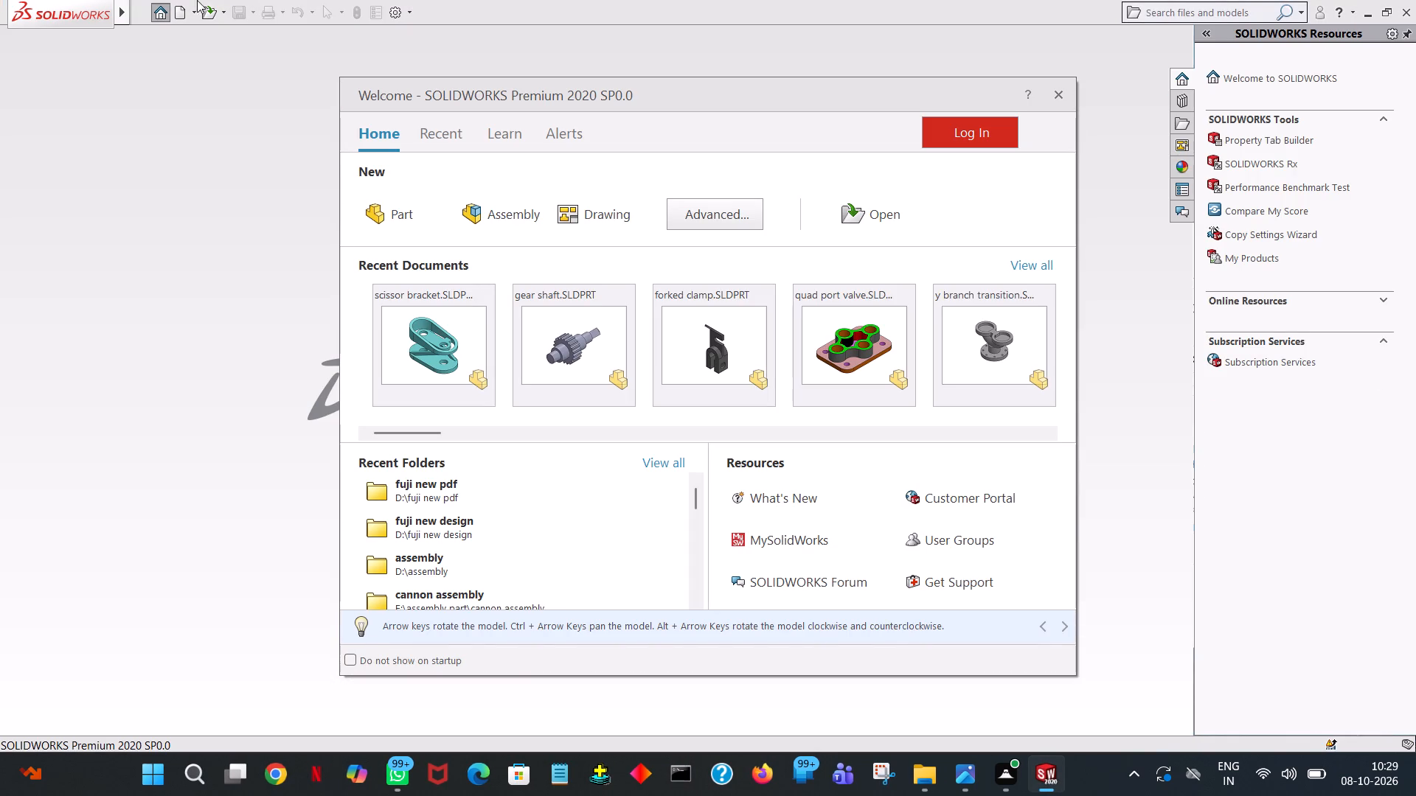
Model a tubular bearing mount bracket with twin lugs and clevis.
Create a new part and open a sketch on the Front Plane.
double_click(420, 213)
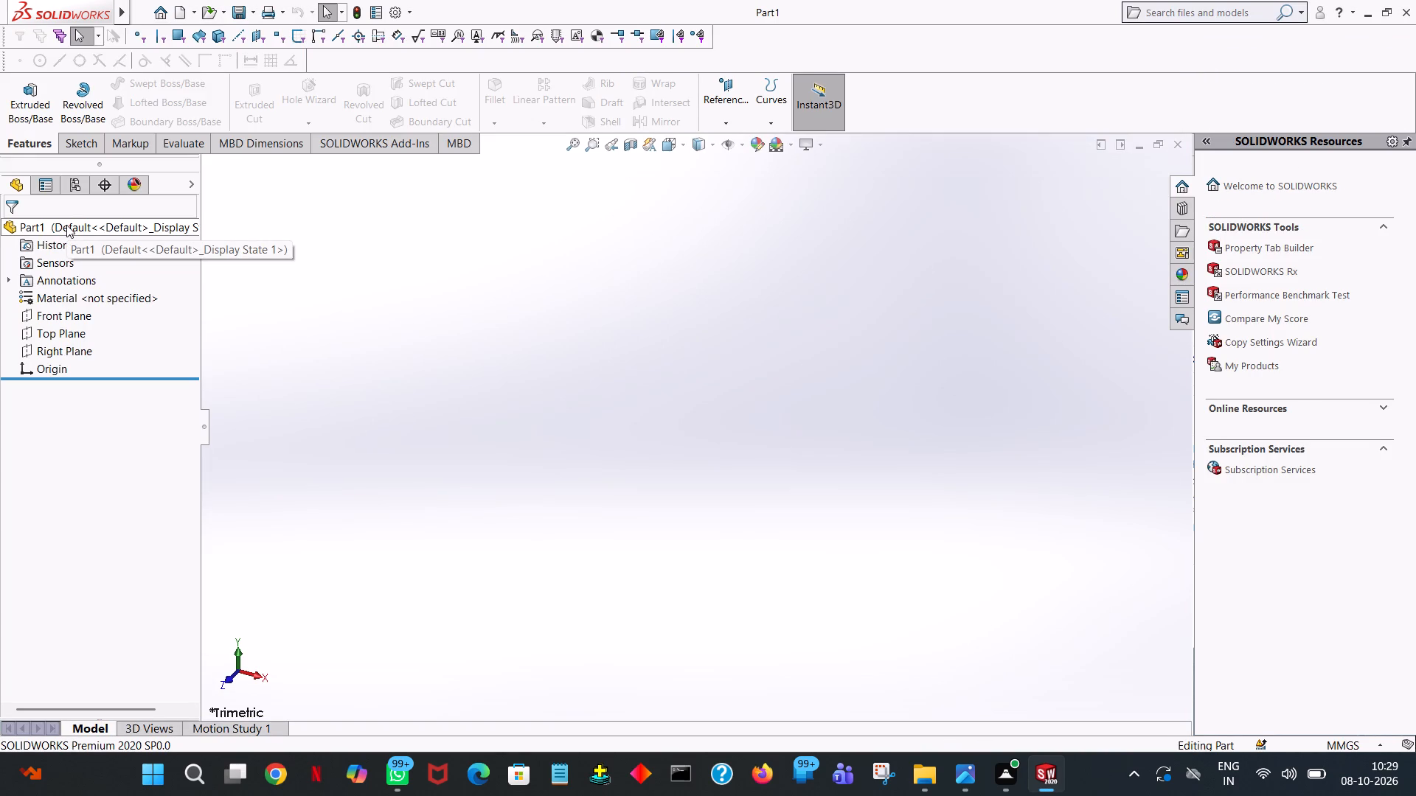
left_click(41, 307)
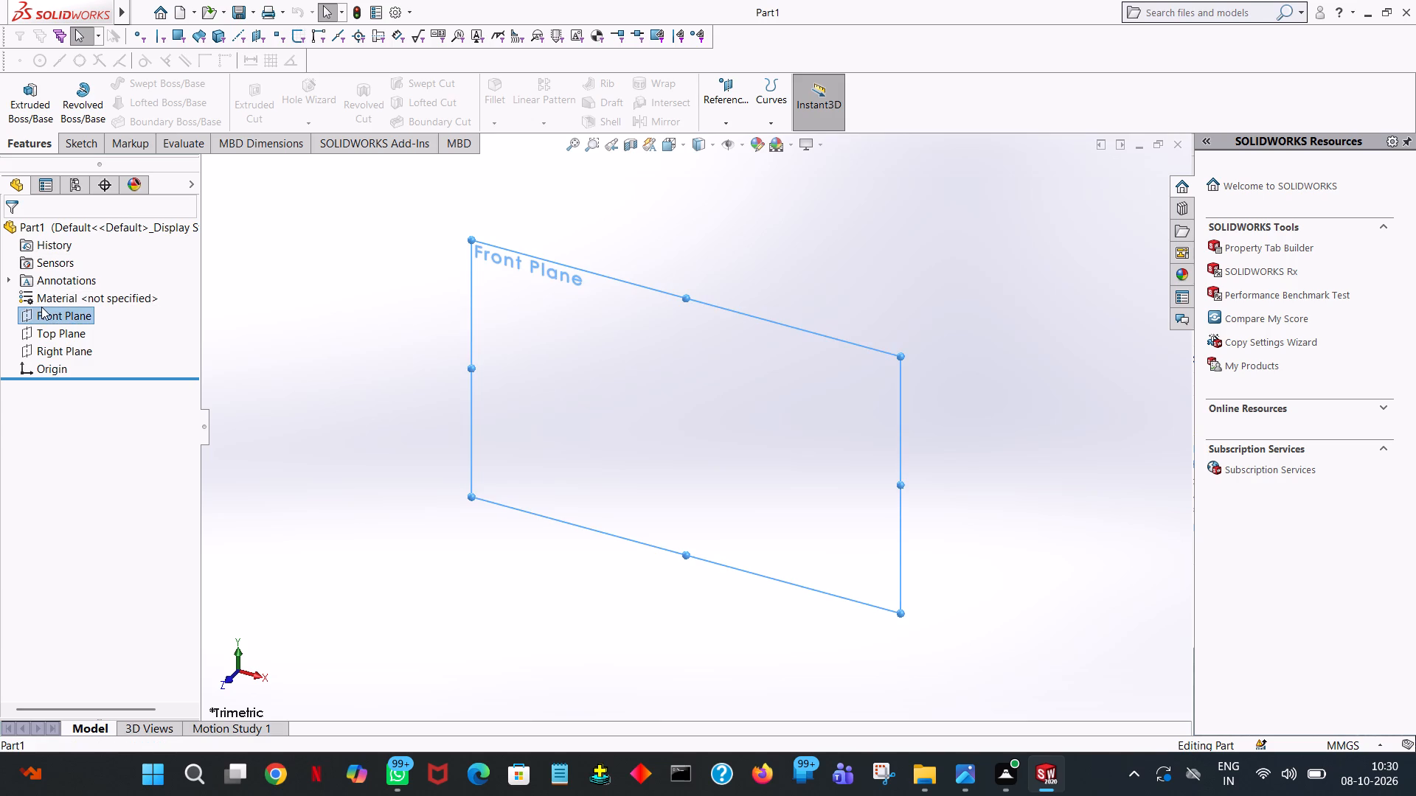
left_click(47, 289)
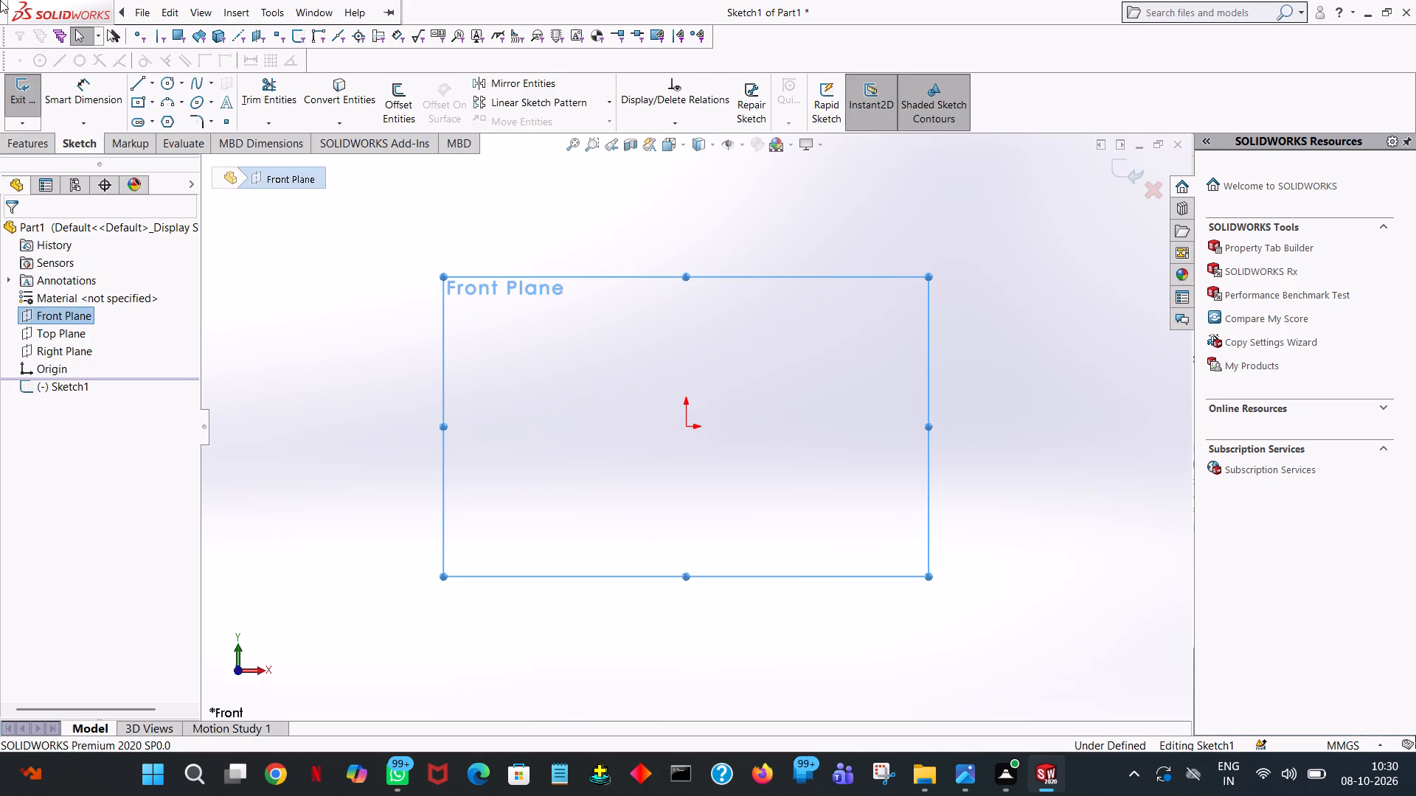
left_click(352, 260)
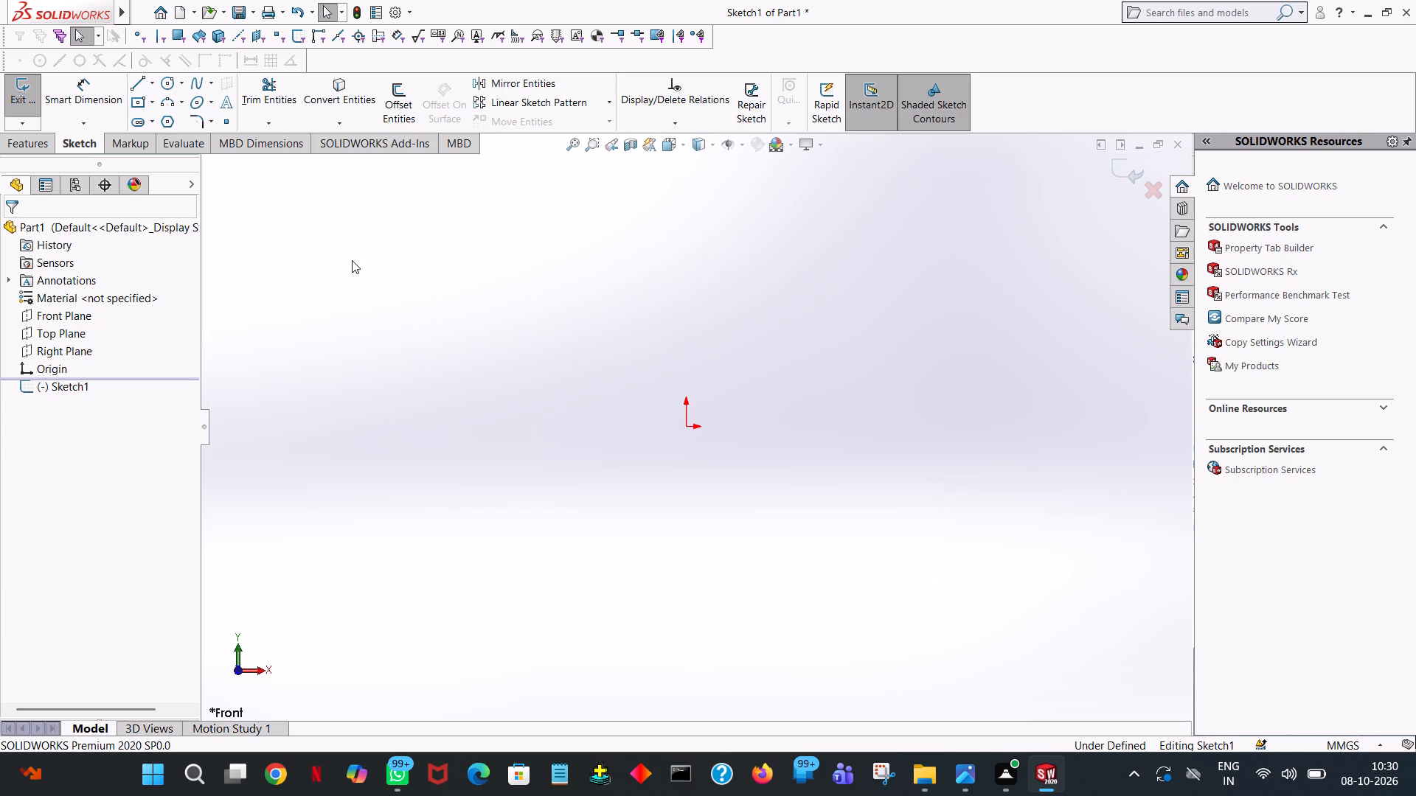
Sketch a 100 mm horizontal line from the origin in the positive X direction.
left_click(137, 84)
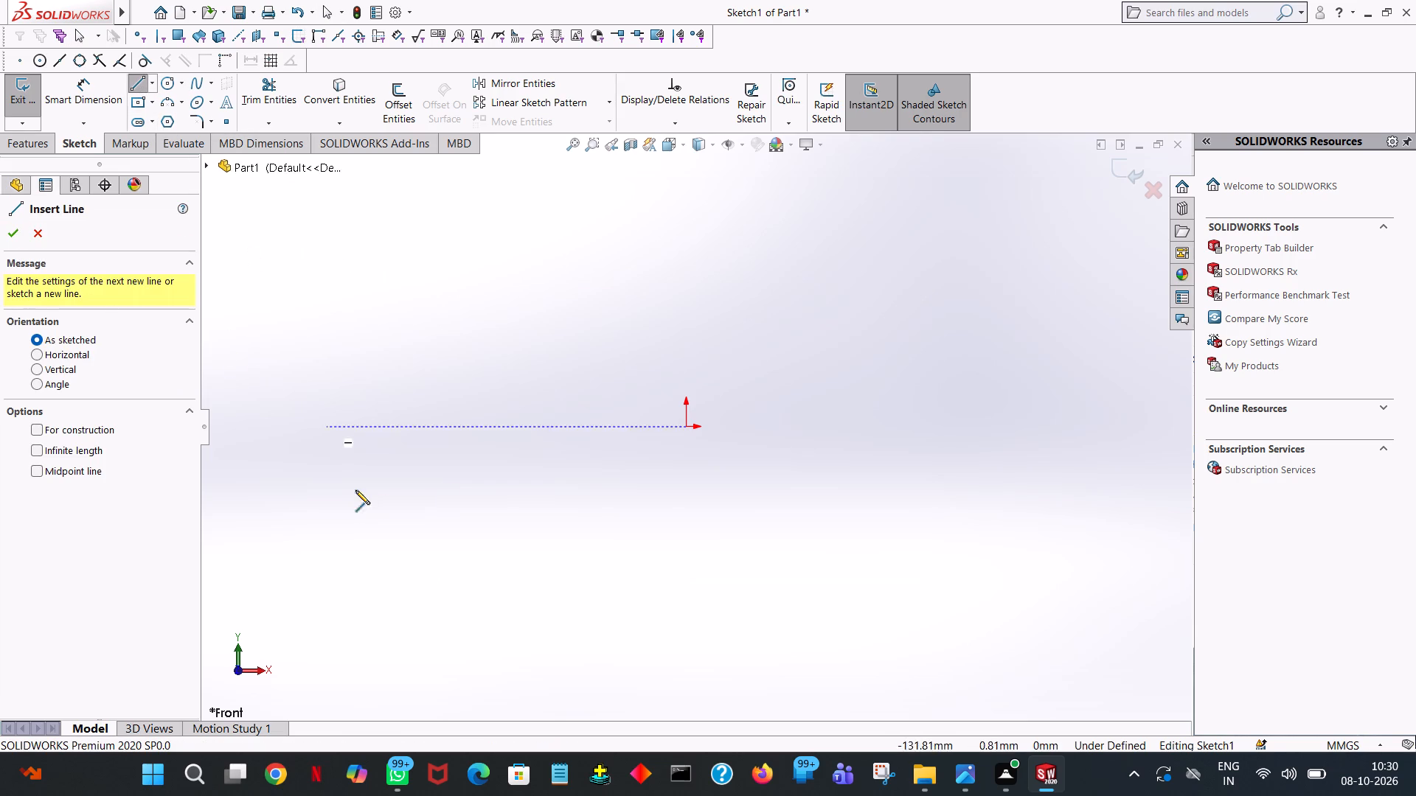
left_click(682, 427)
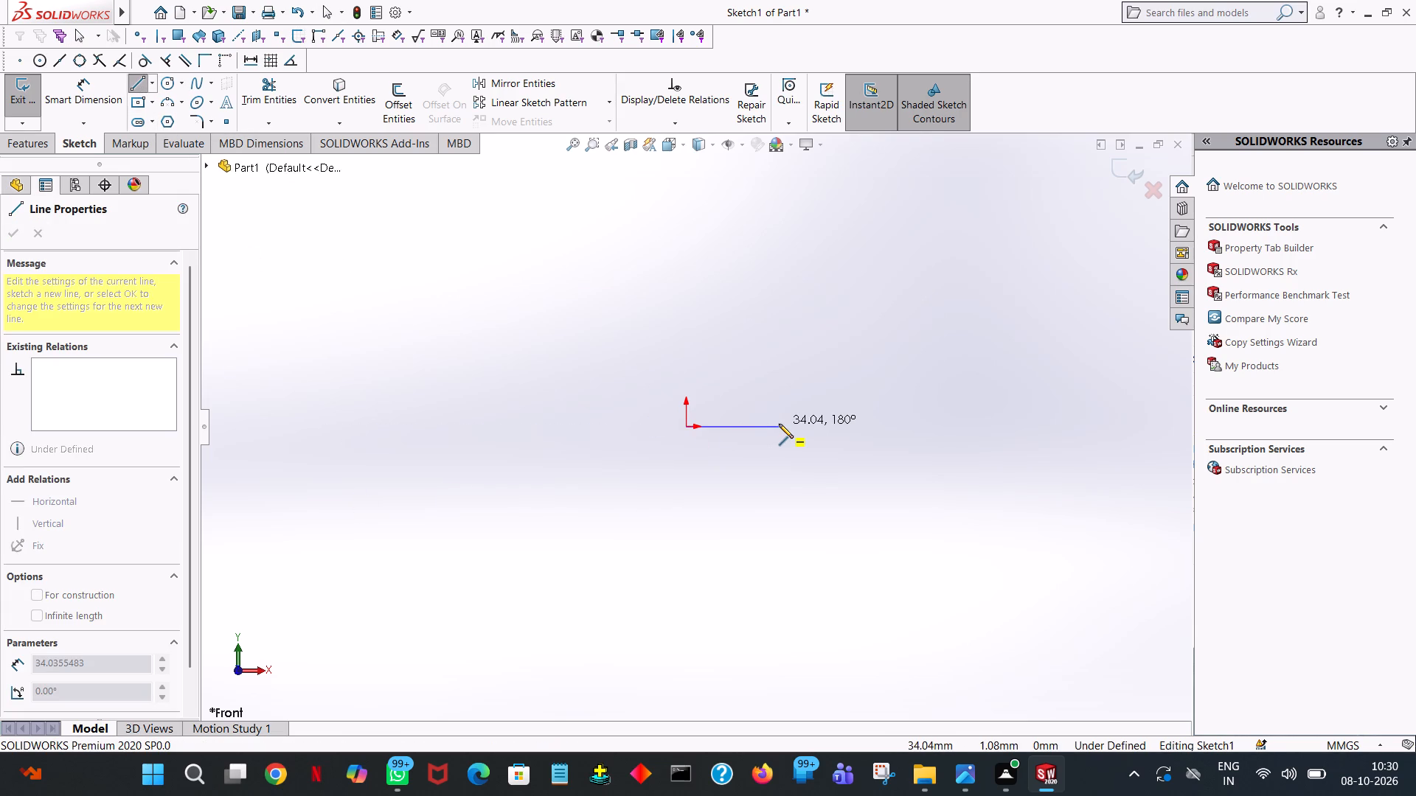
left_click(870, 425)
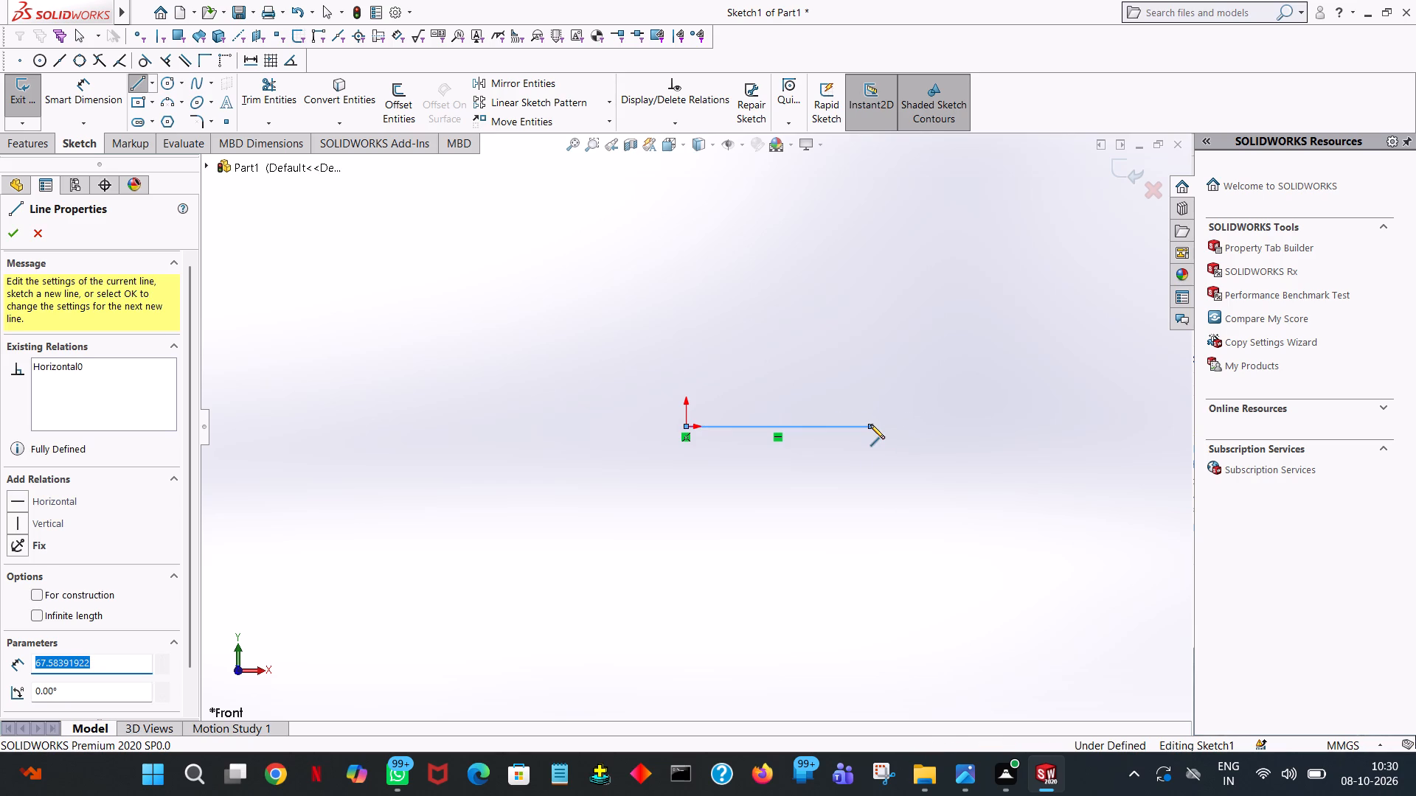
type("100")
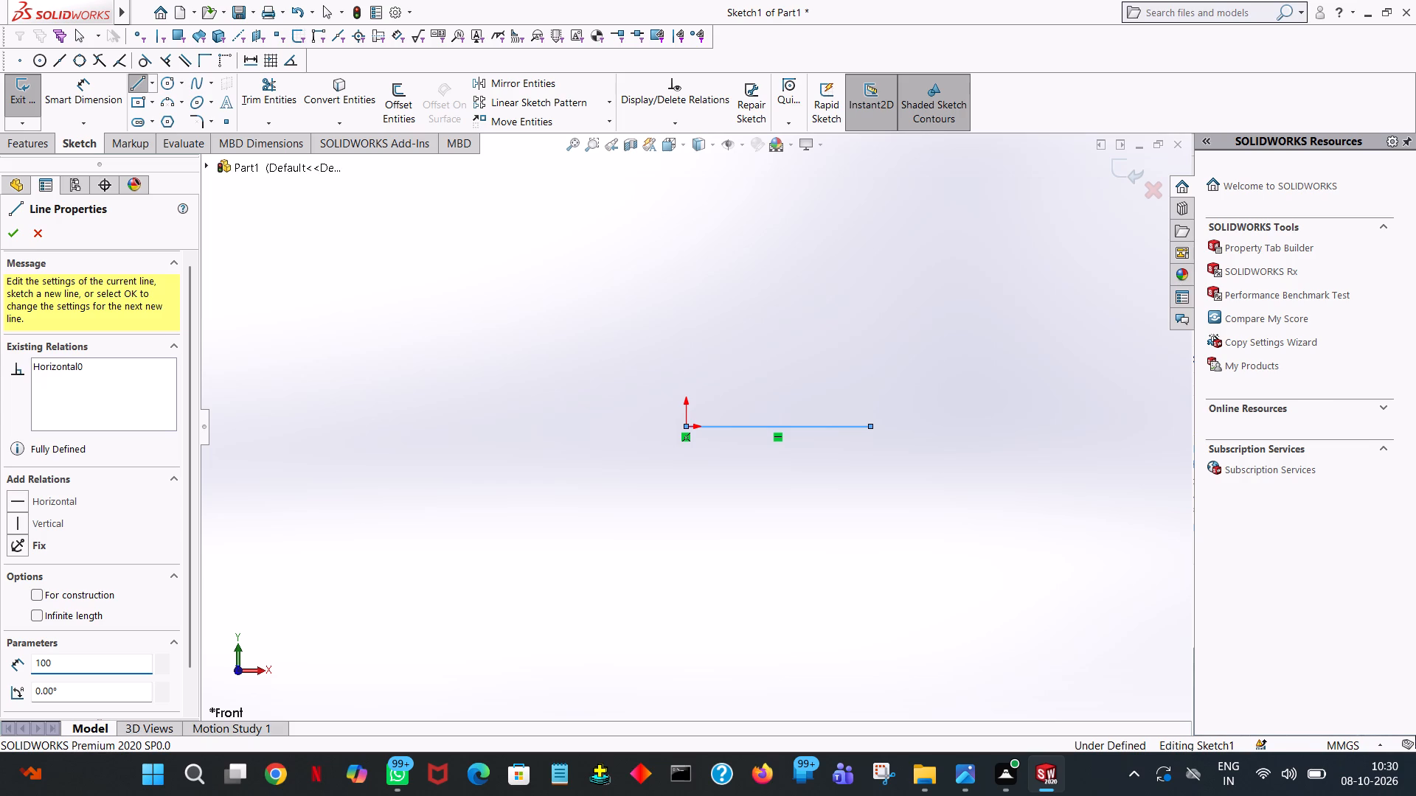
key("Return")
right_click(870, 425)
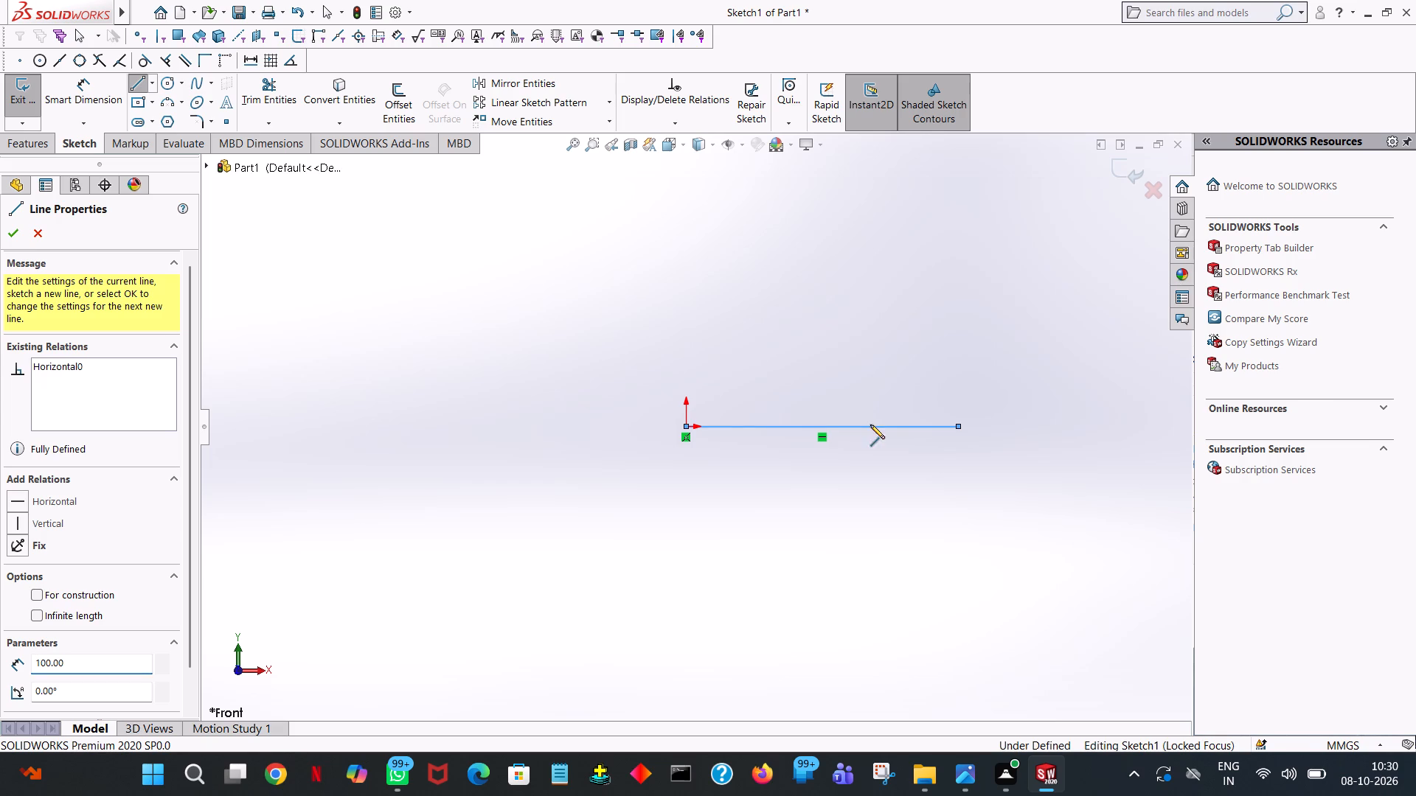
left_click(906, 433)
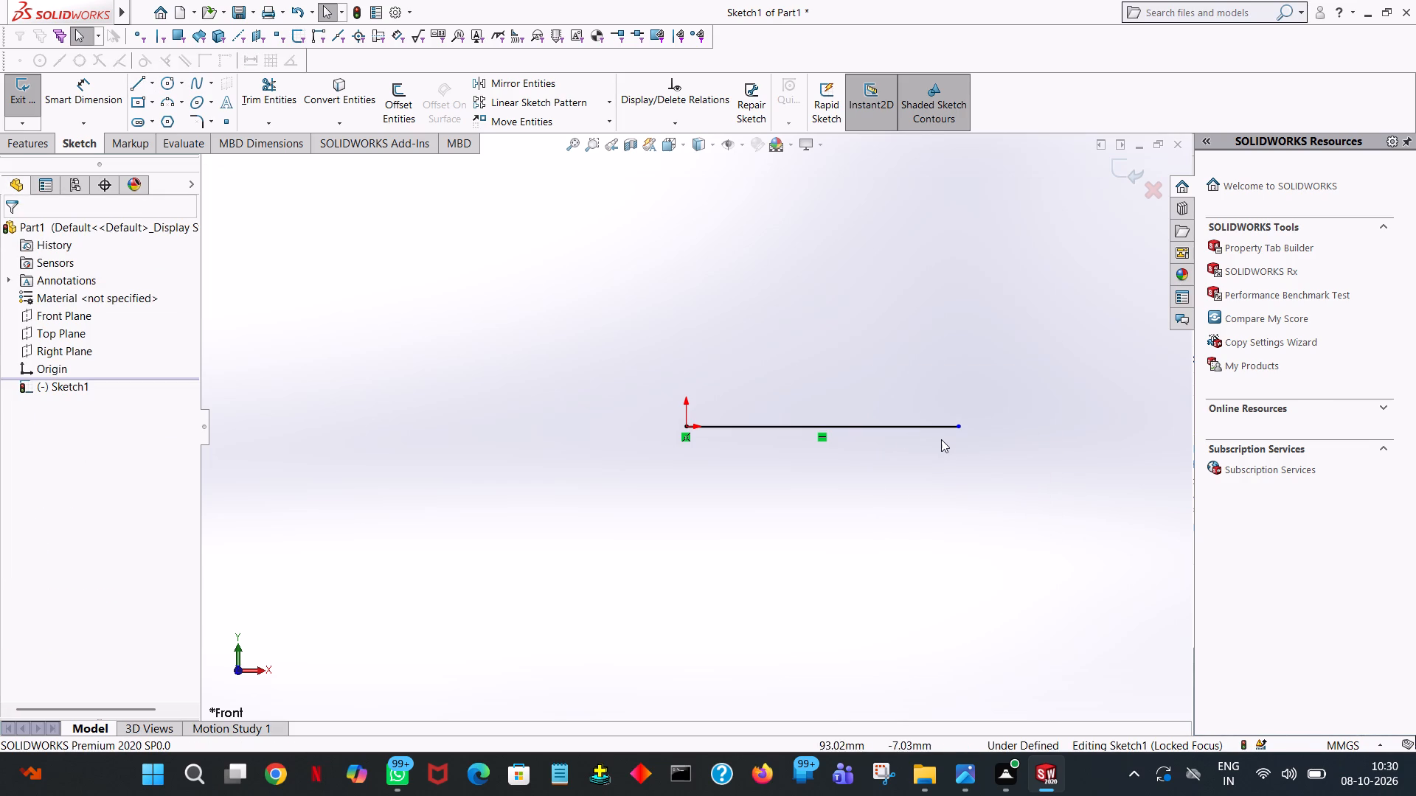
left_click(943, 425)
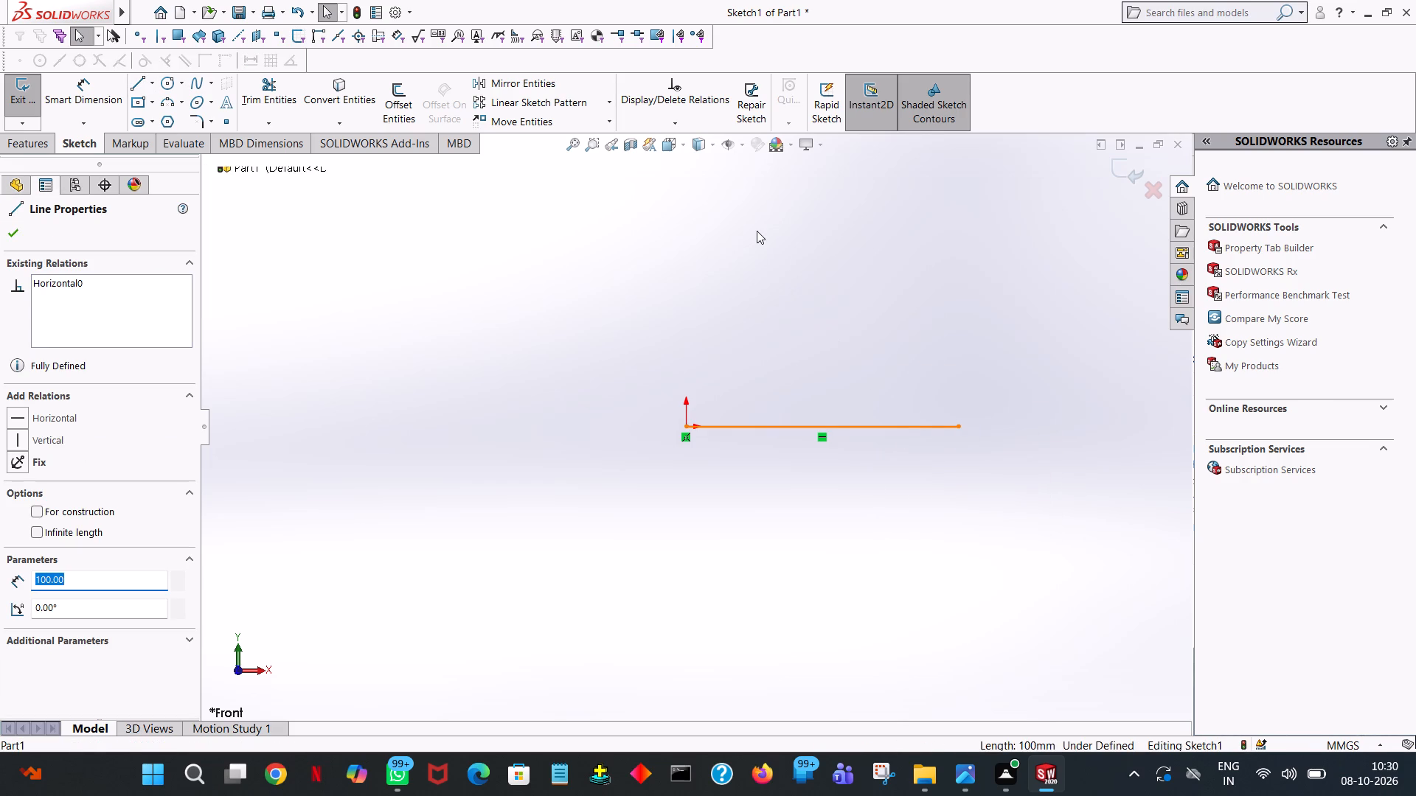
left_click(757, 231)
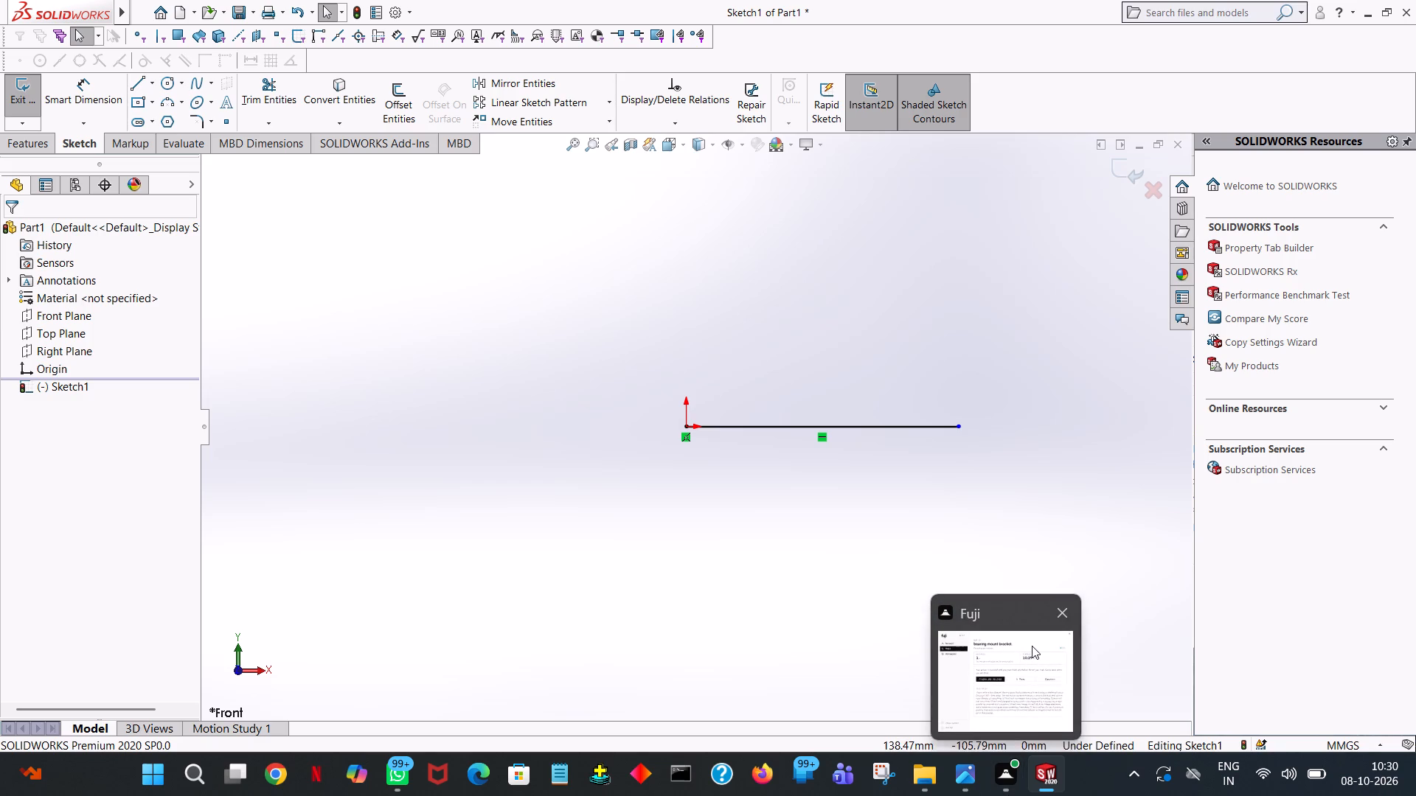
Sketch a second 100 mm horizontal line from the origin in the negative X direction.
left_click(135, 77)
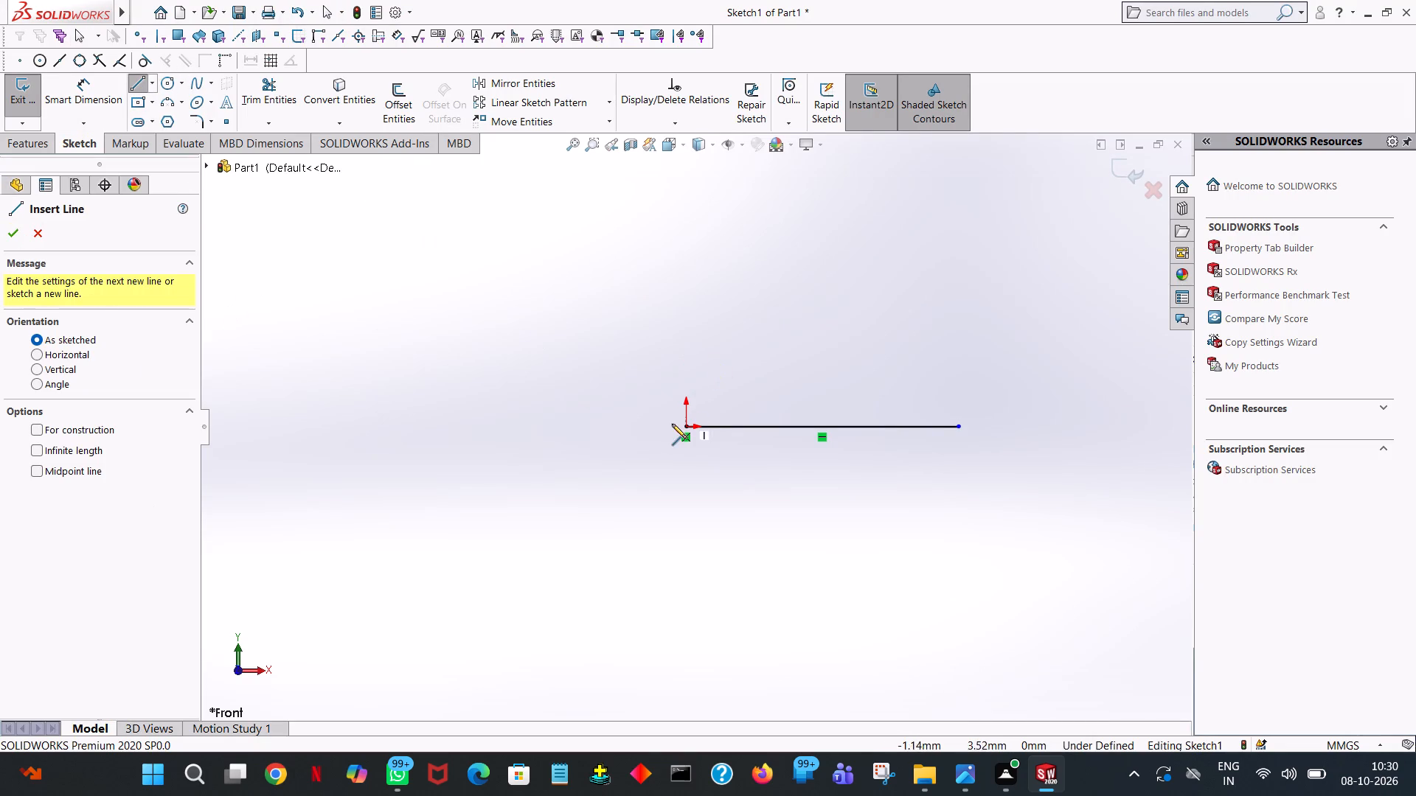
left_click(688, 426)
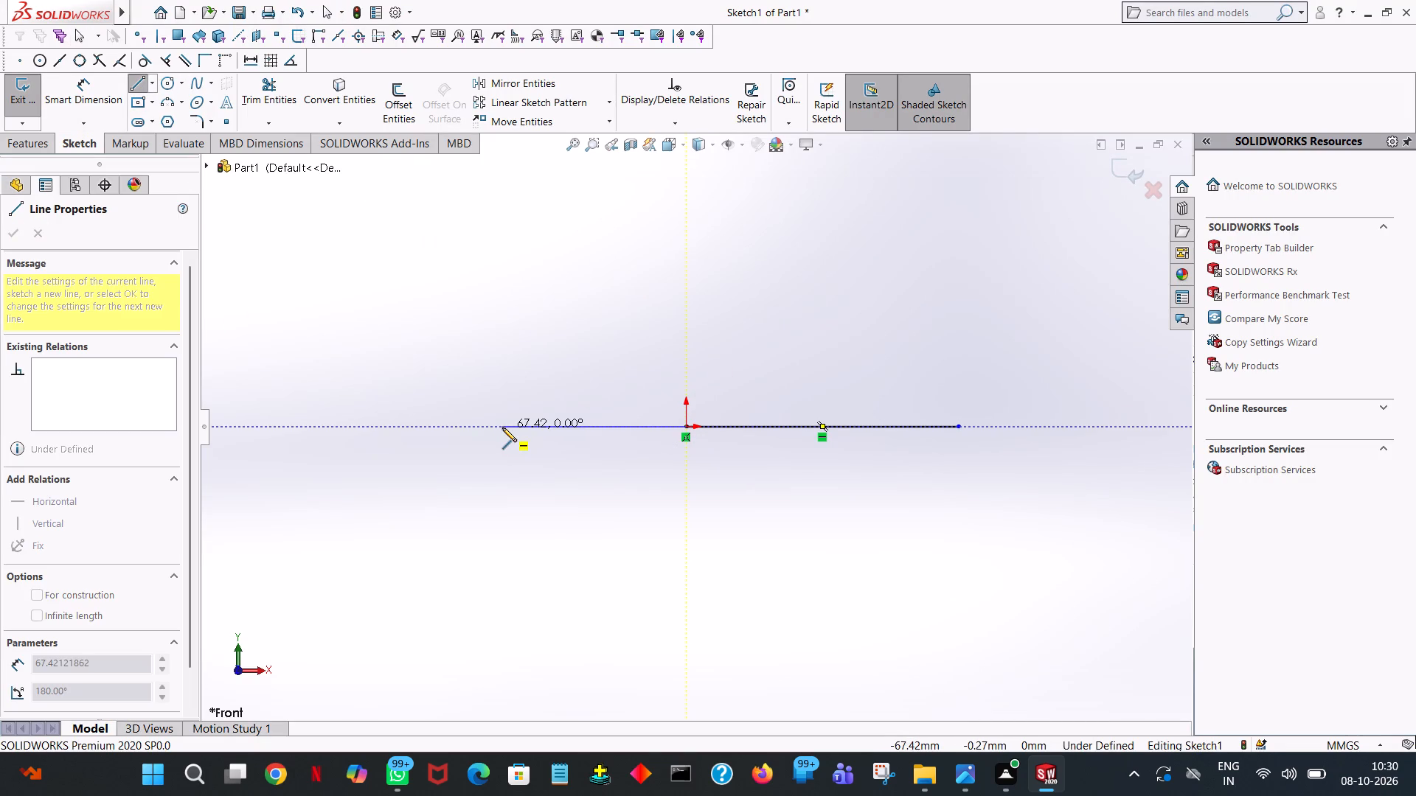
left_click(502, 427)
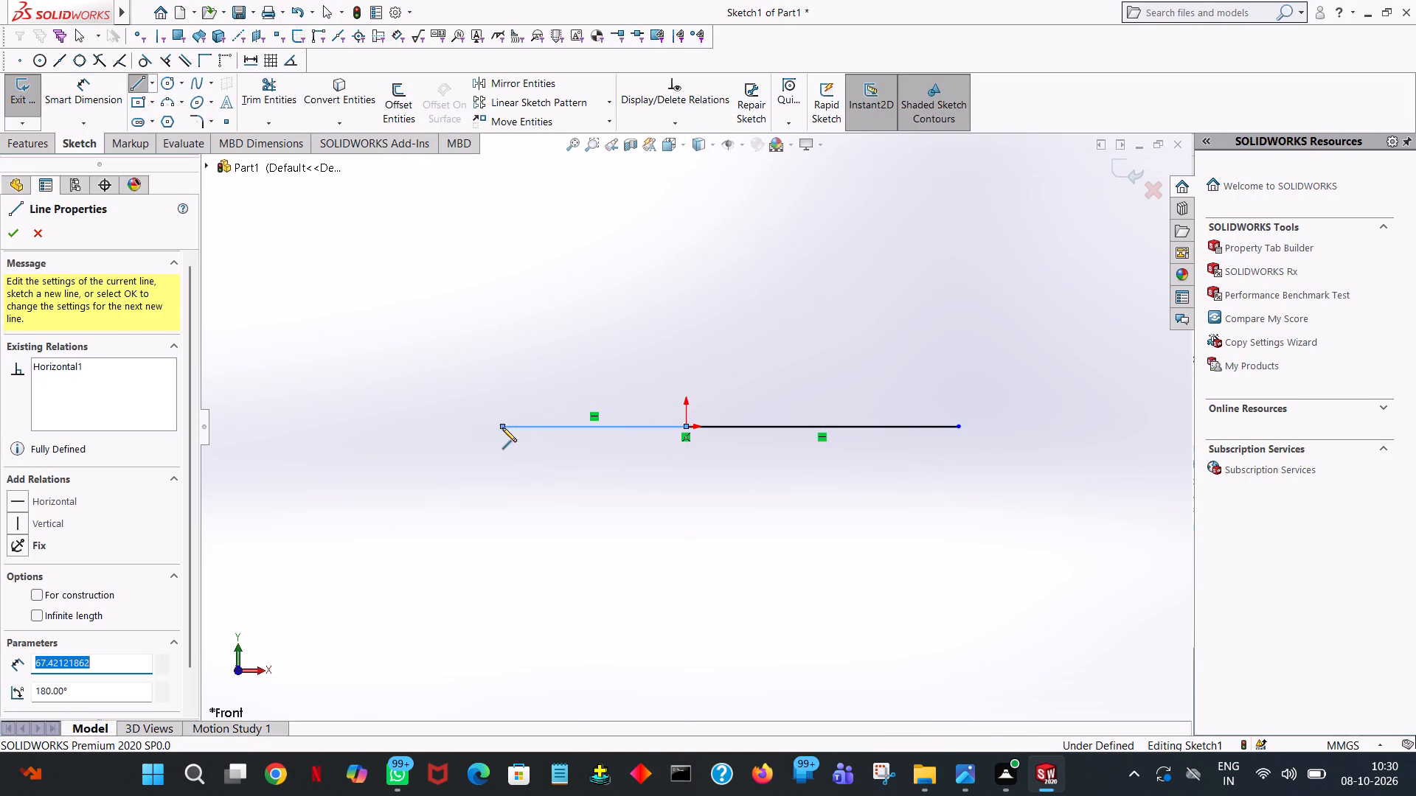
type("100")
key("Return")
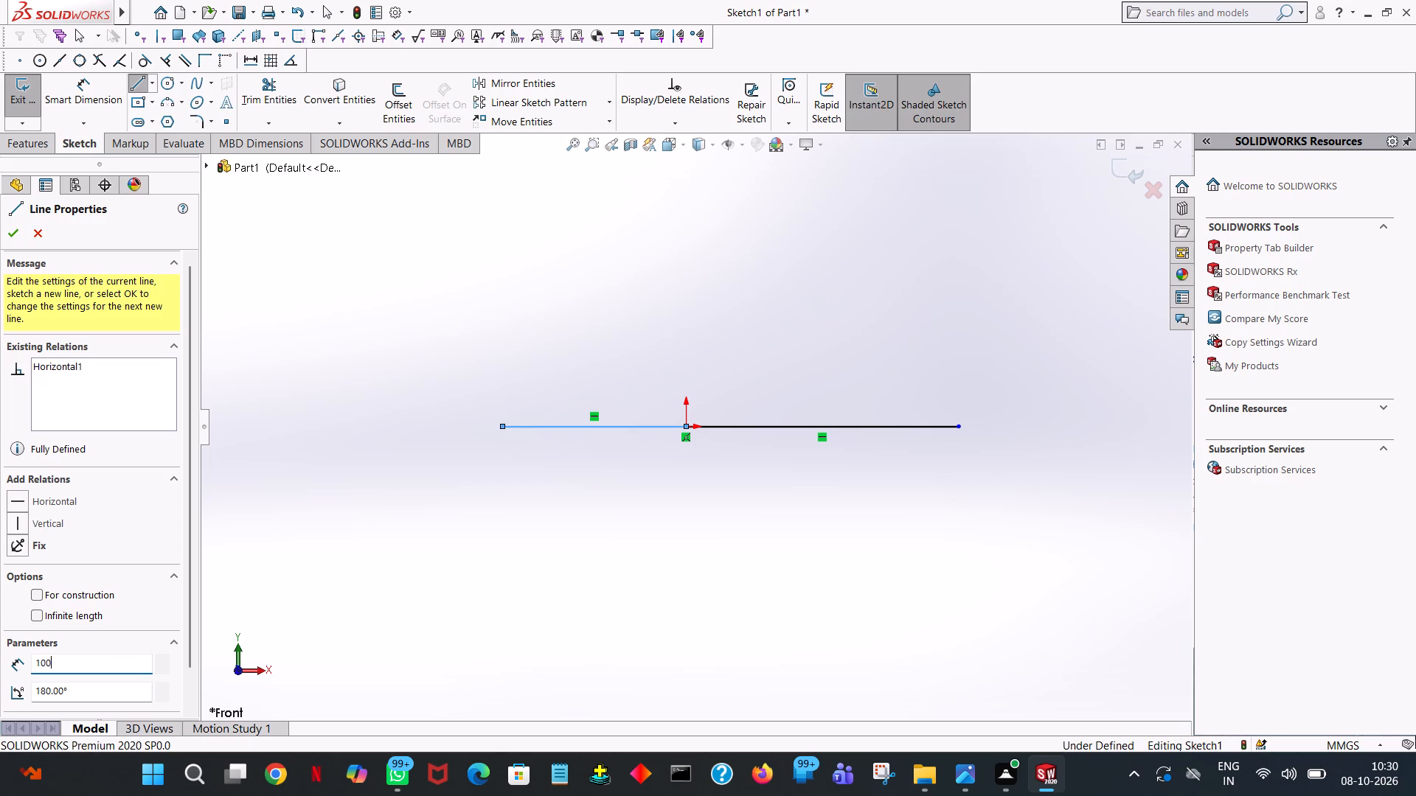
right_click(502, 427)
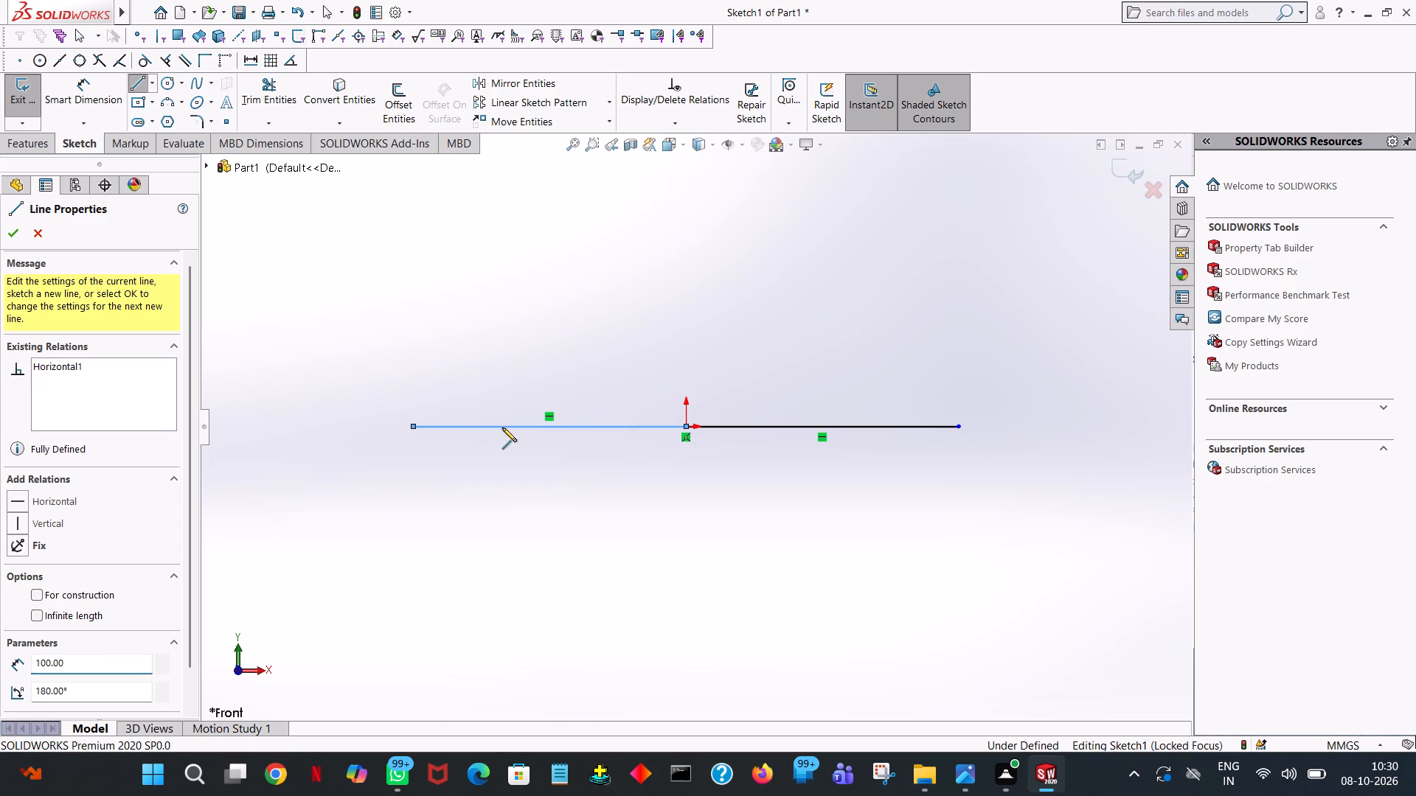
left_click(549, 435)
left_click(657, 343)
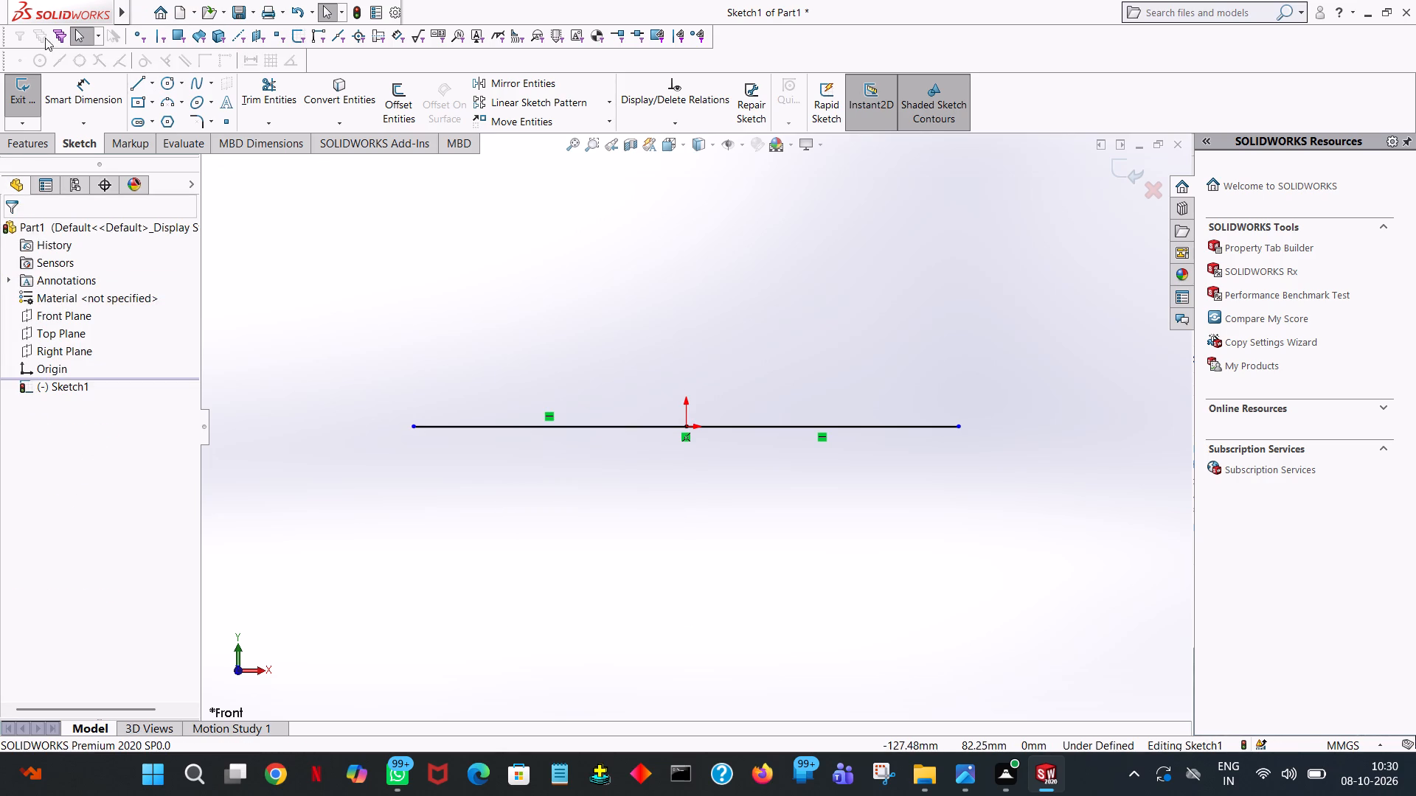
Restart the Line tool and slightly lower the display brightness.
left_click(138, 83)
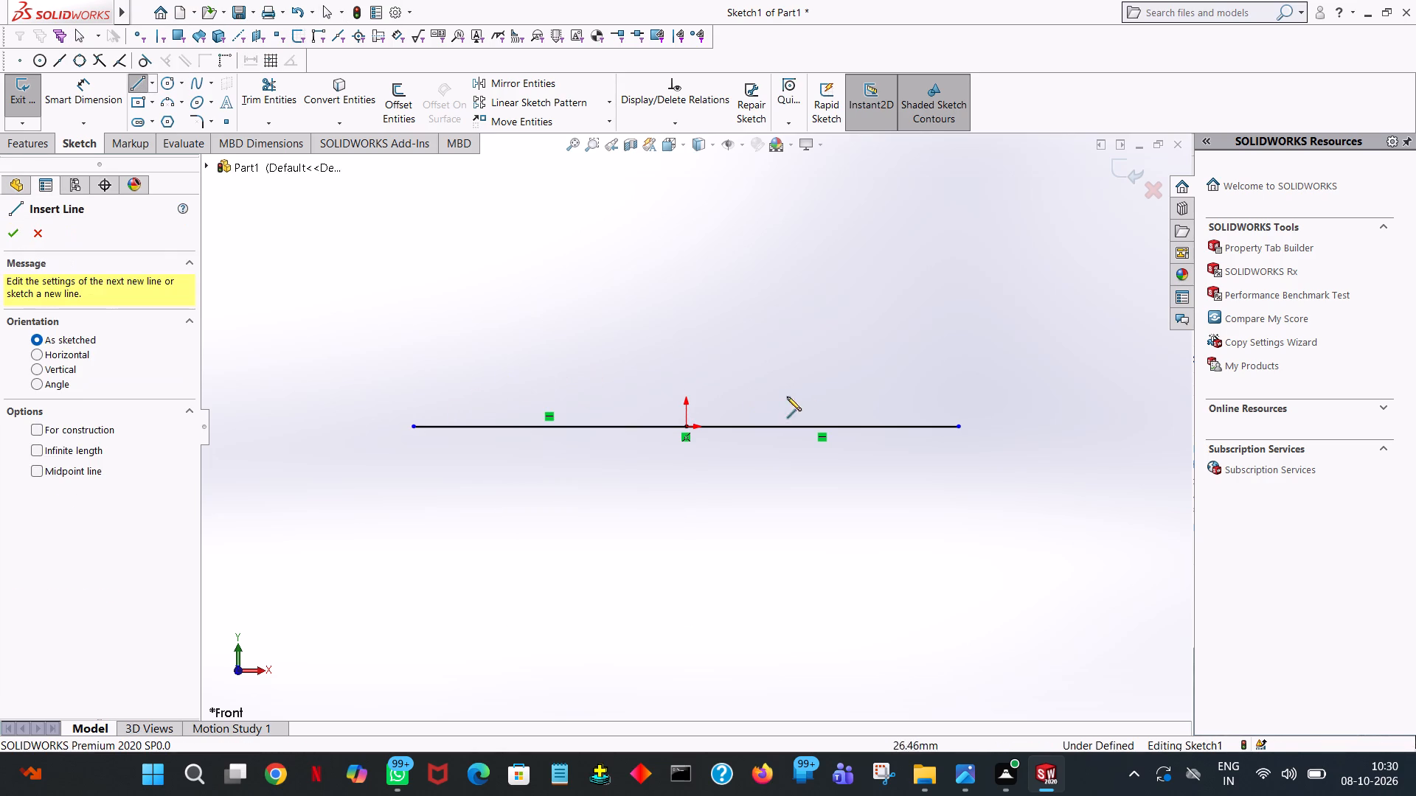
left_click(1282, 775)
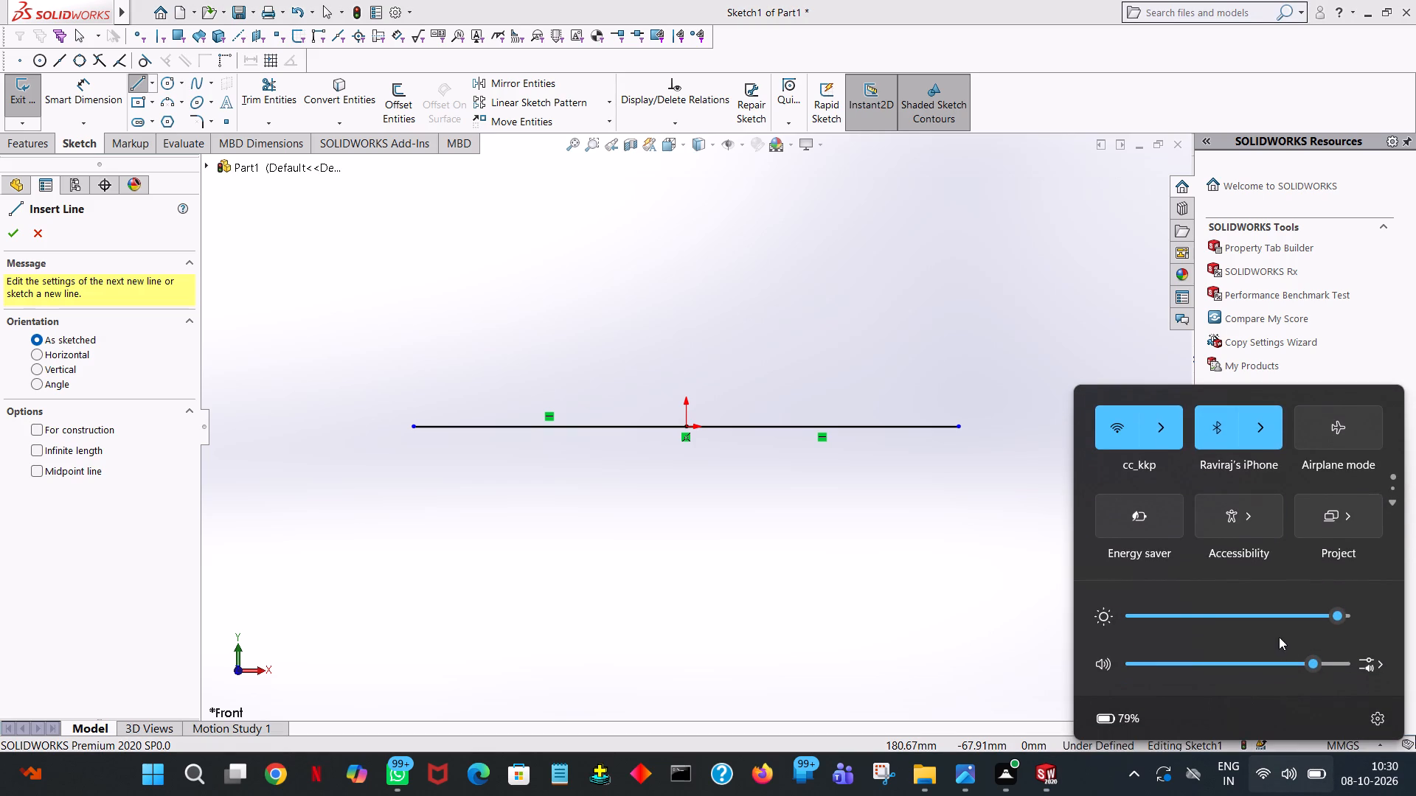
left_click(1319, 614)
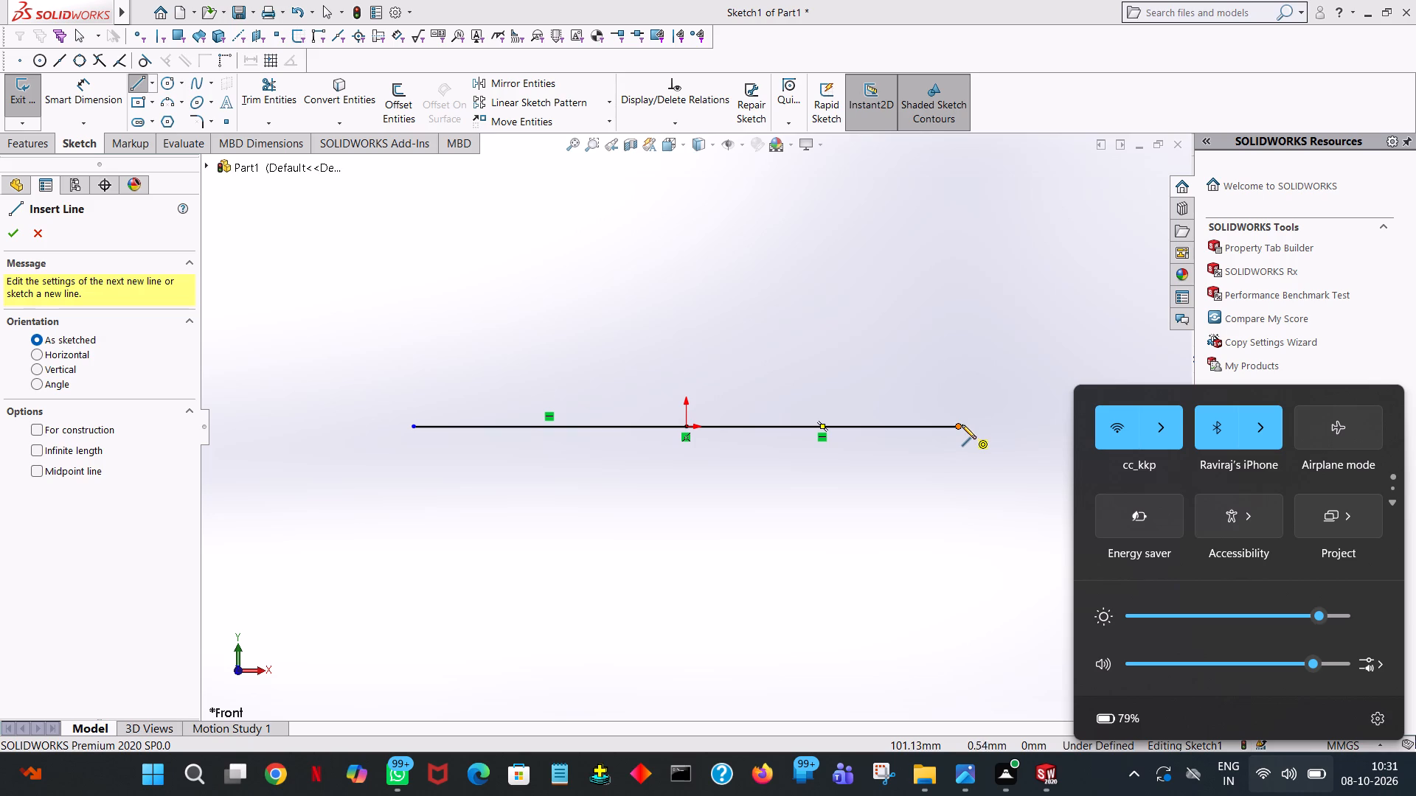
Close the profile with a 35 mm vertical line up from the +X end, a 200 mm horizontal top edge and a vertical line back down.
left_click(957, 427)
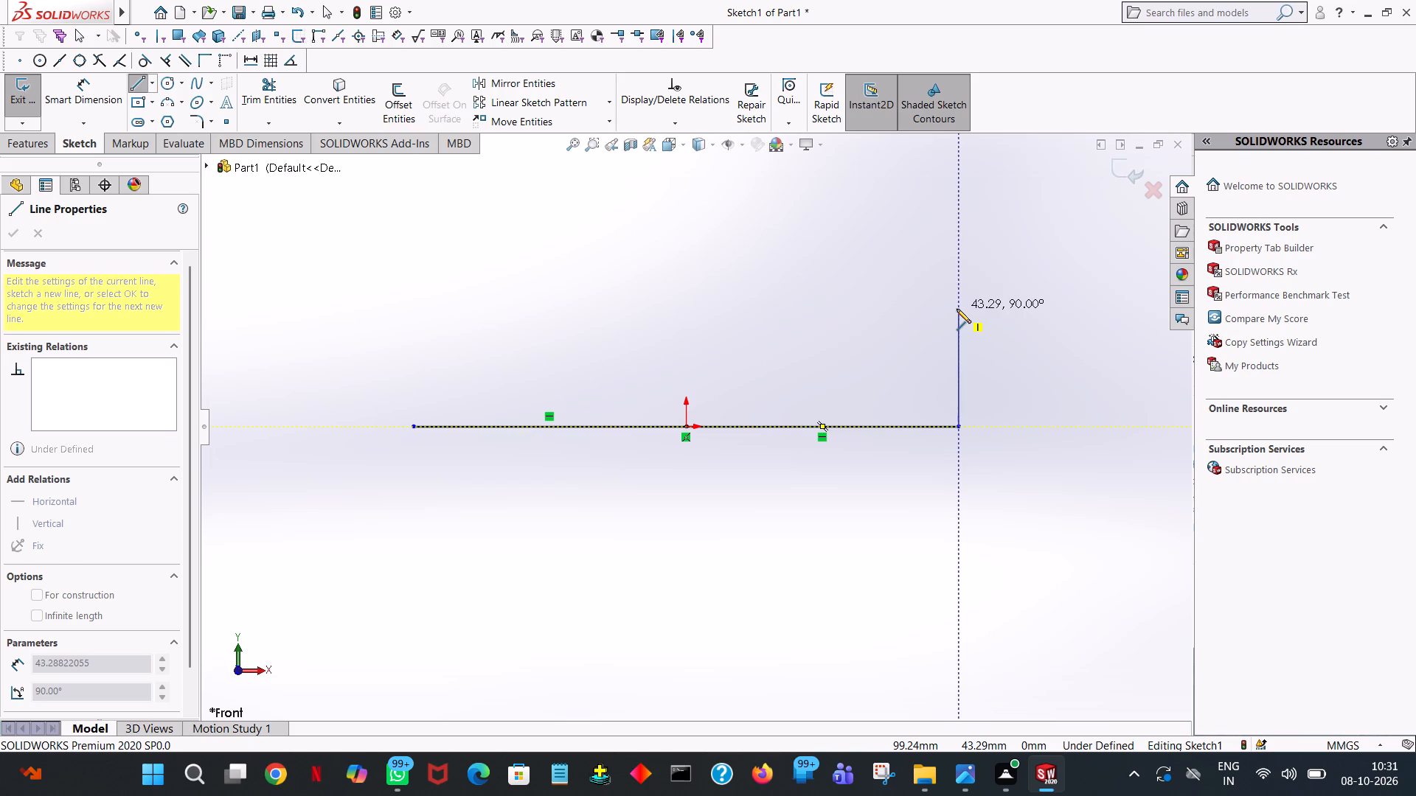
left_click(957, 309)
type("35")
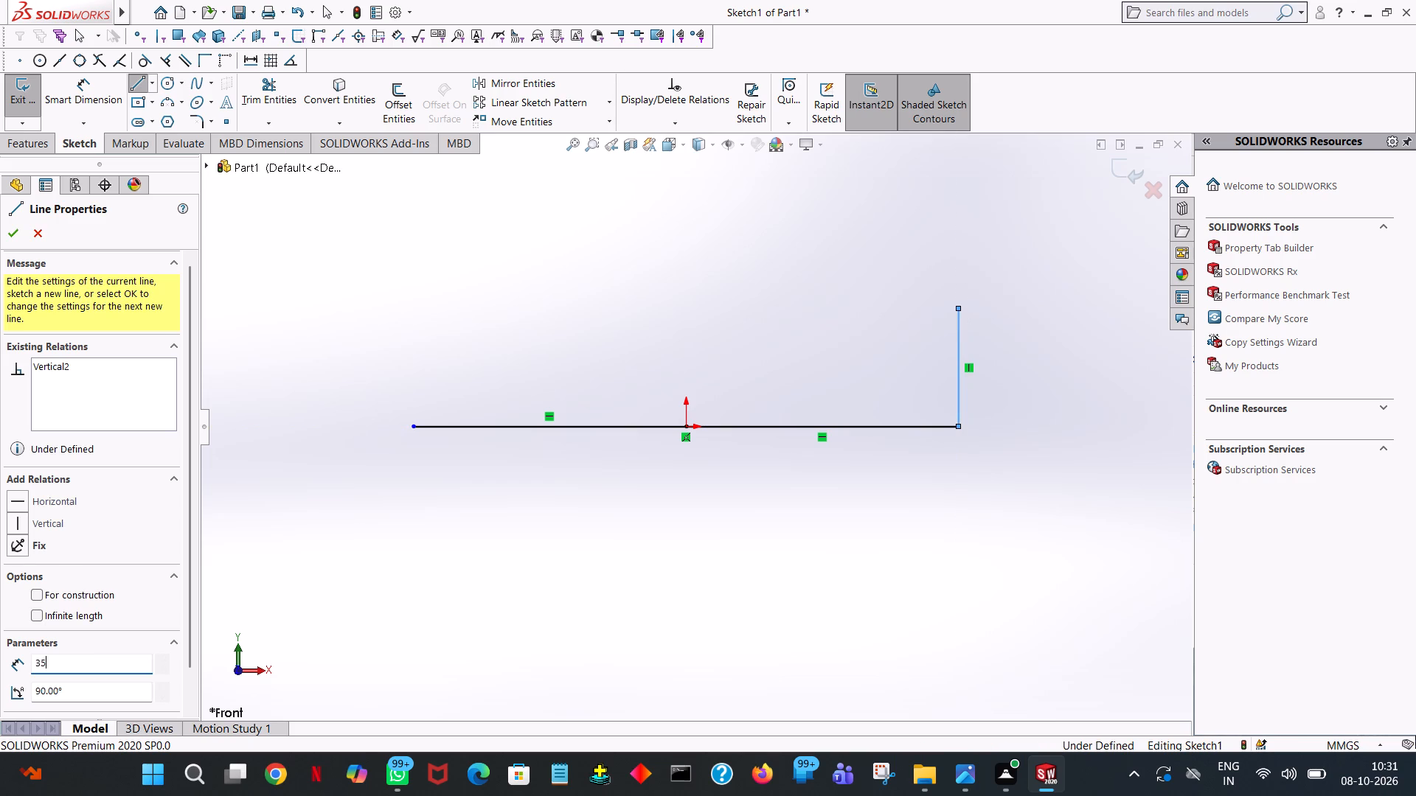
key("Return")
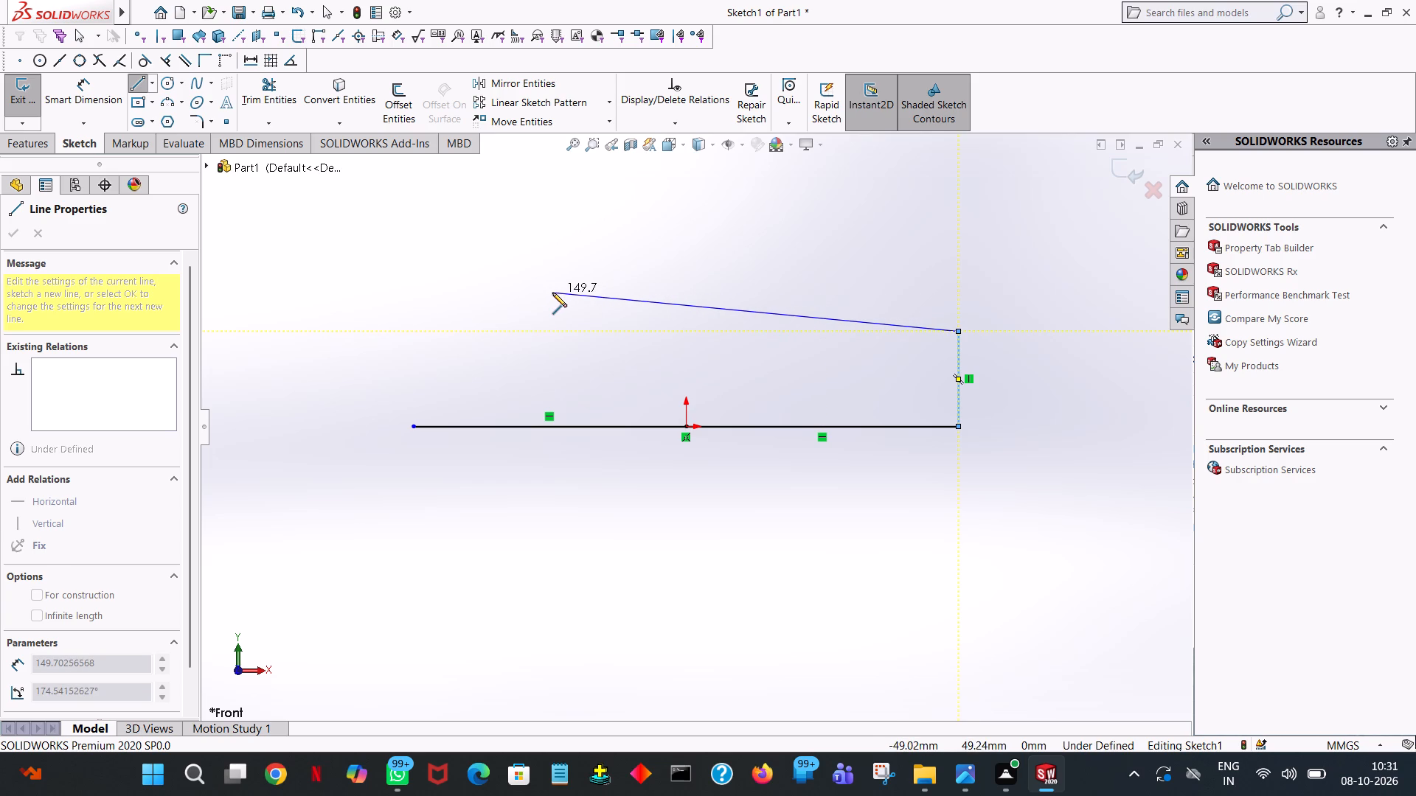
left_click(412, 332)
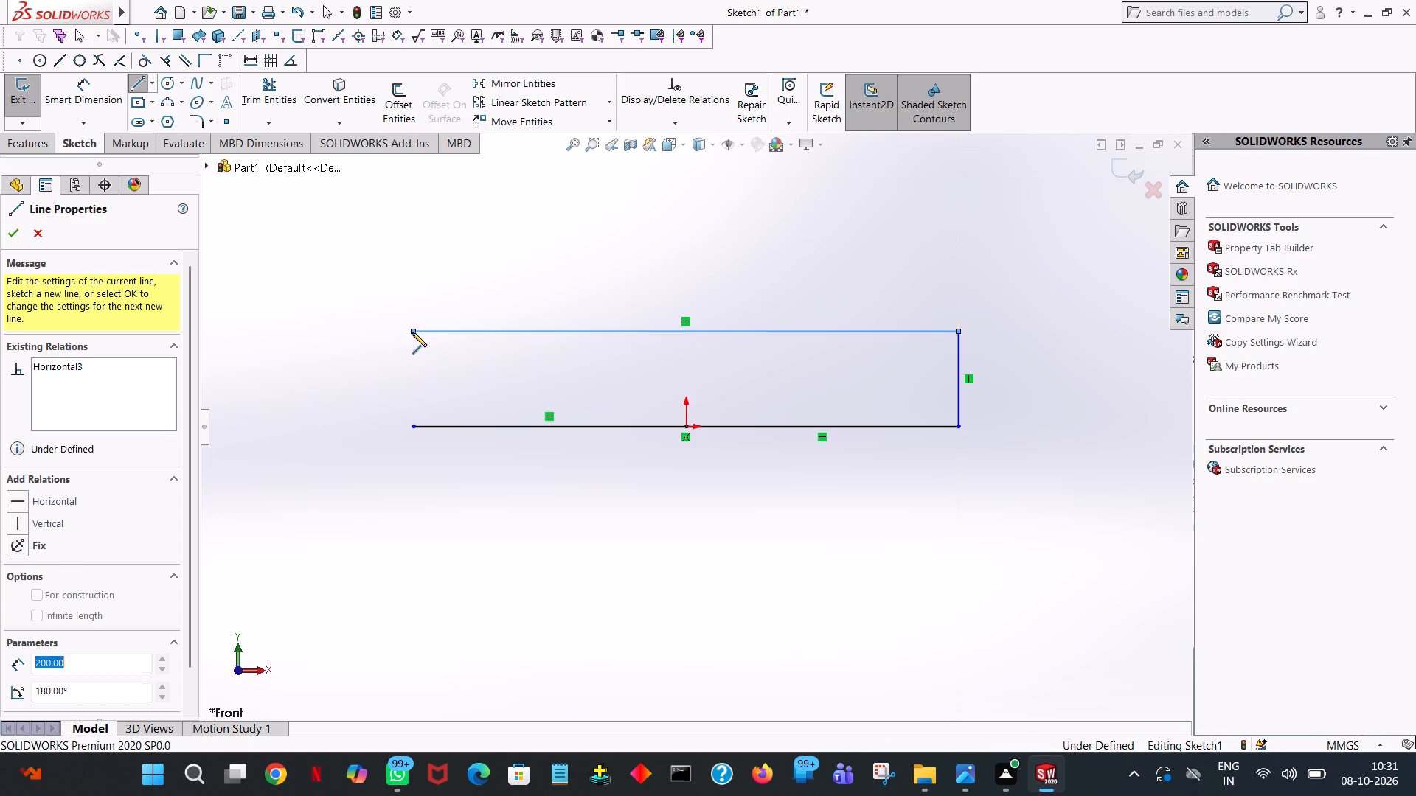
left_click(413, 427)
right_click(413, 427)
left_click(443, 435)
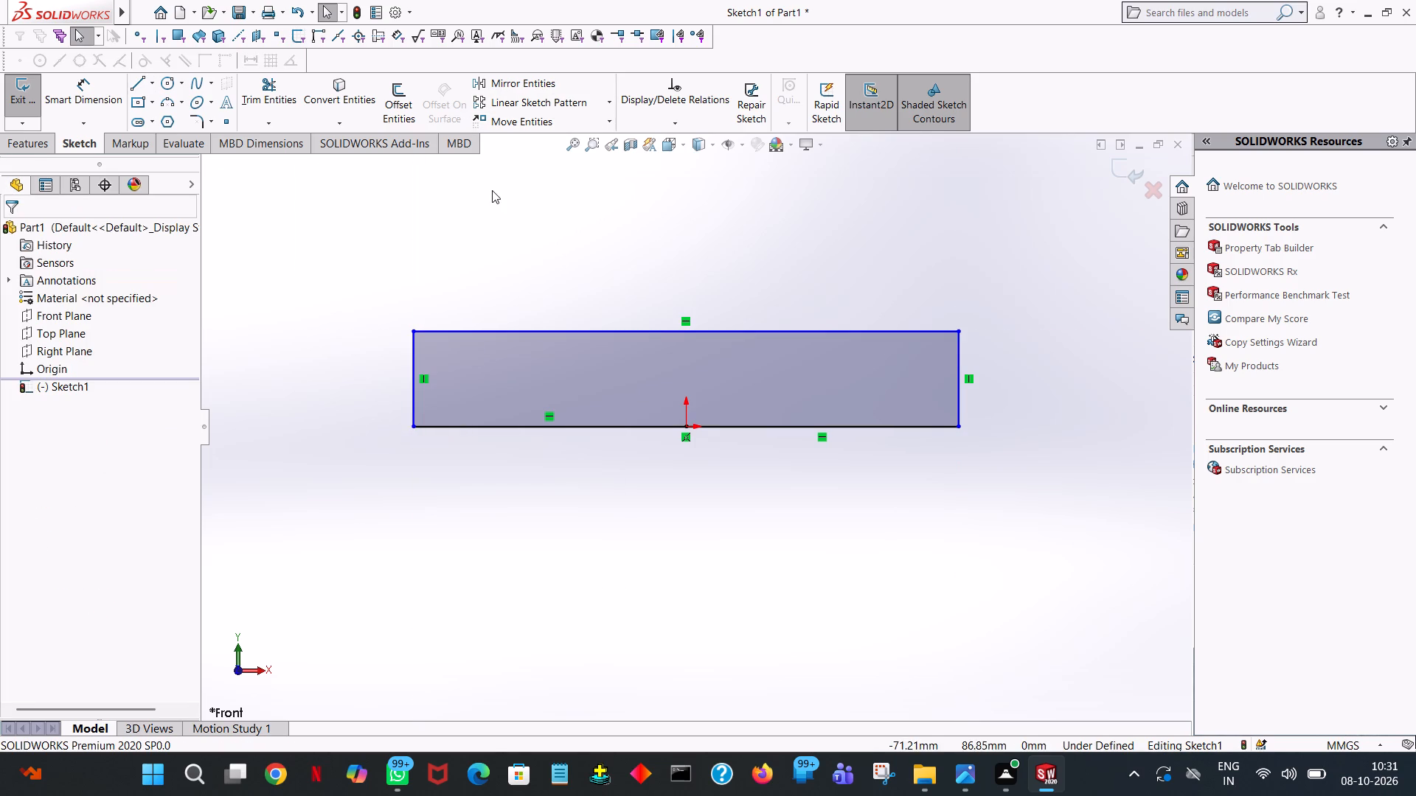
left_click(483, 229)
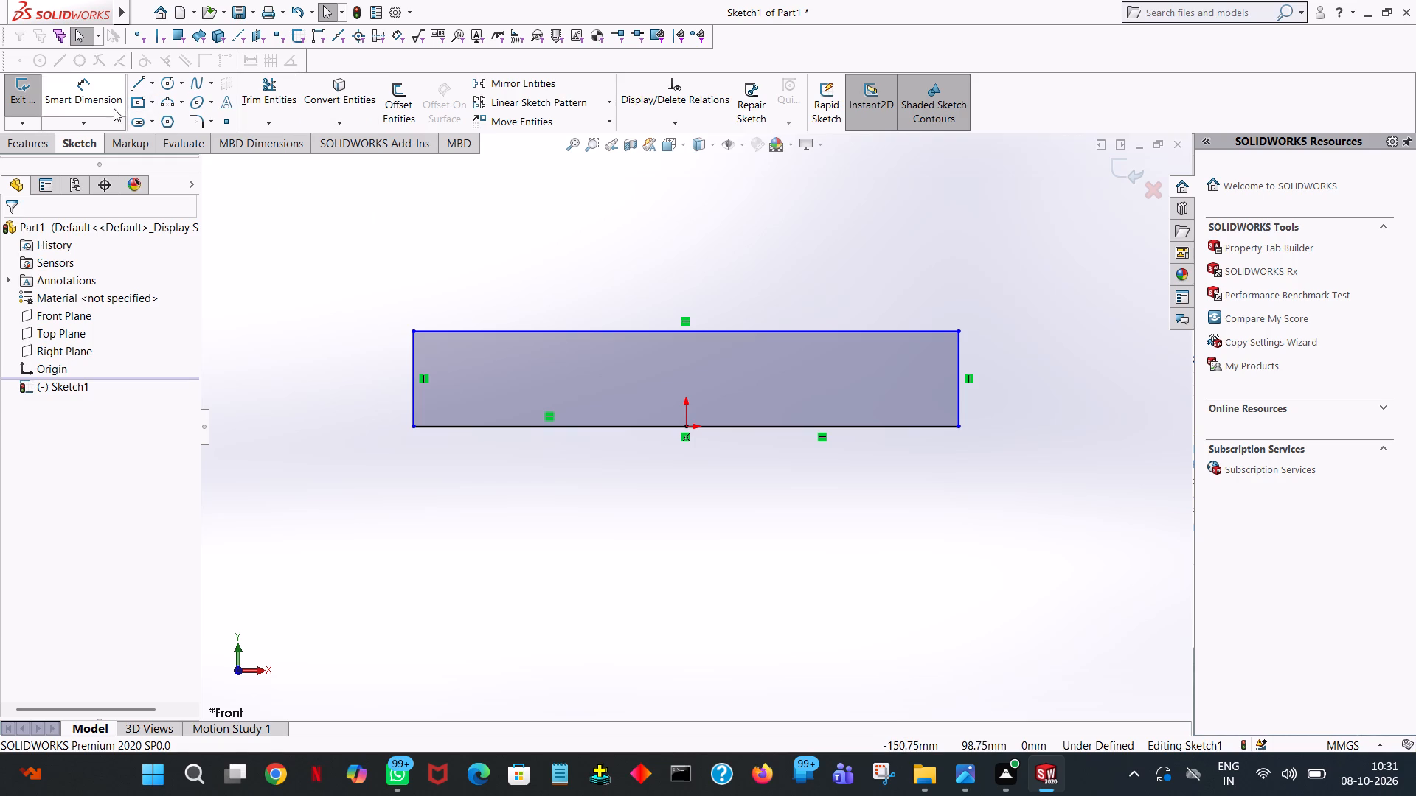
Dimension both halves of the profile's bottom edge at 100 mm each.
left_click(114, 109)
left_click(606, 427)
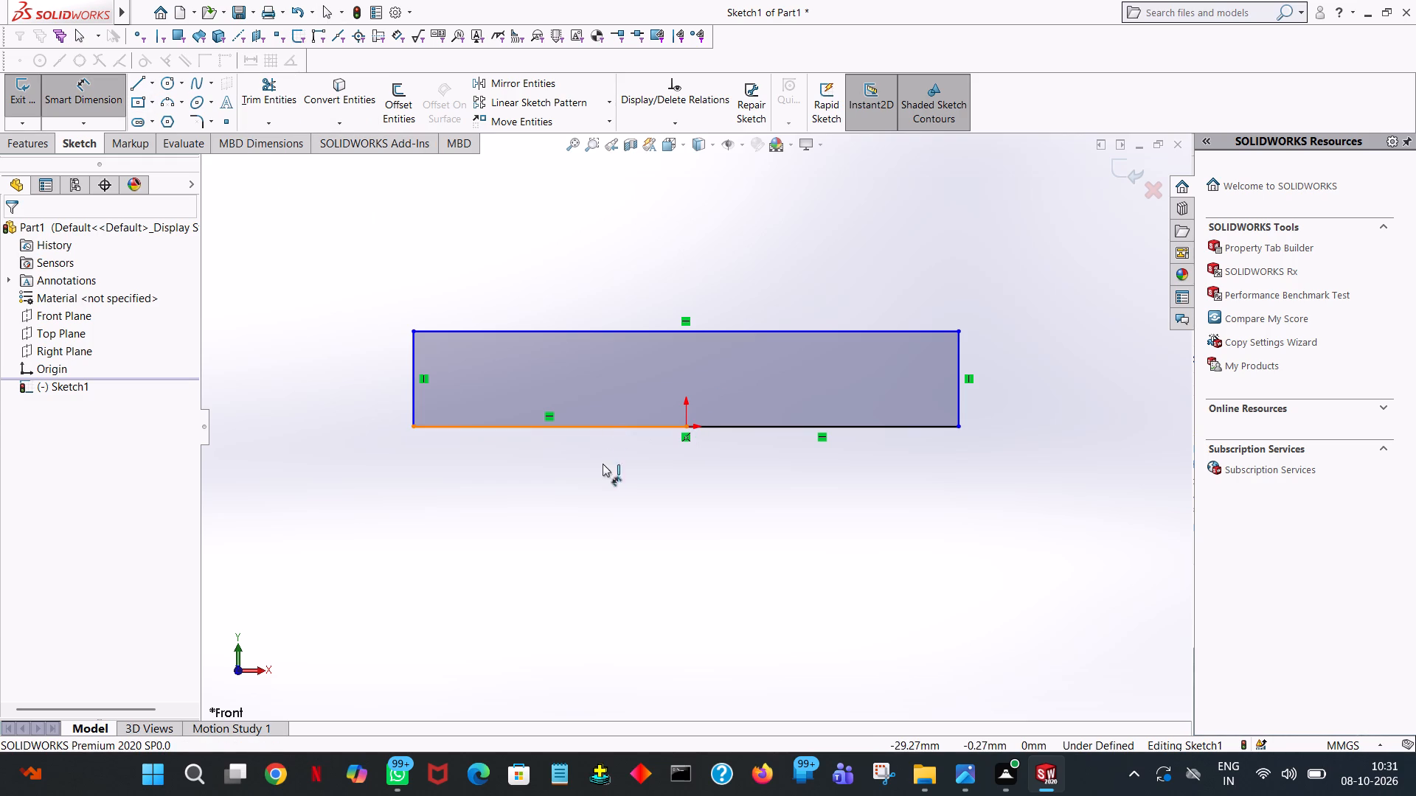
left_click(599, 481)
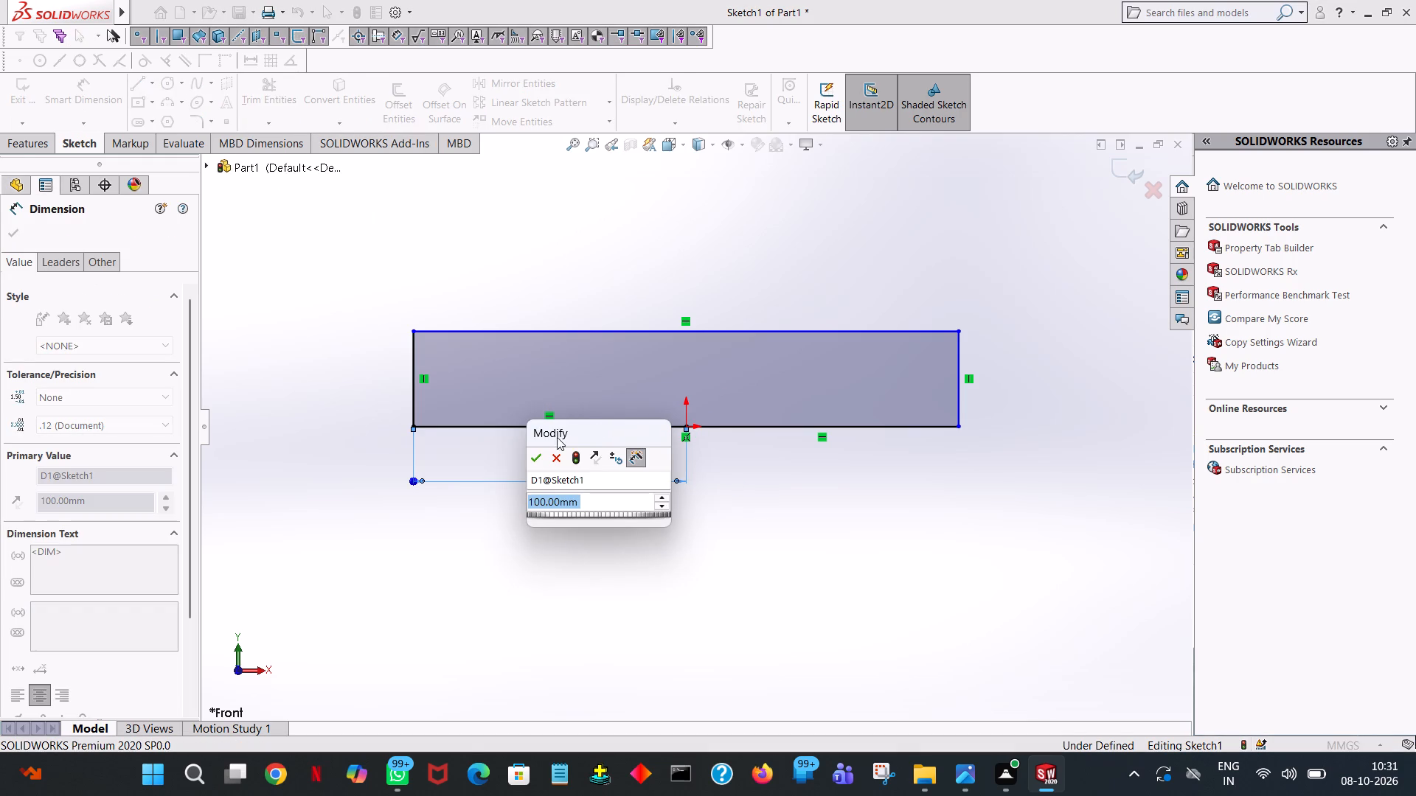
left_click(538, 454)
left_click(865, 430)
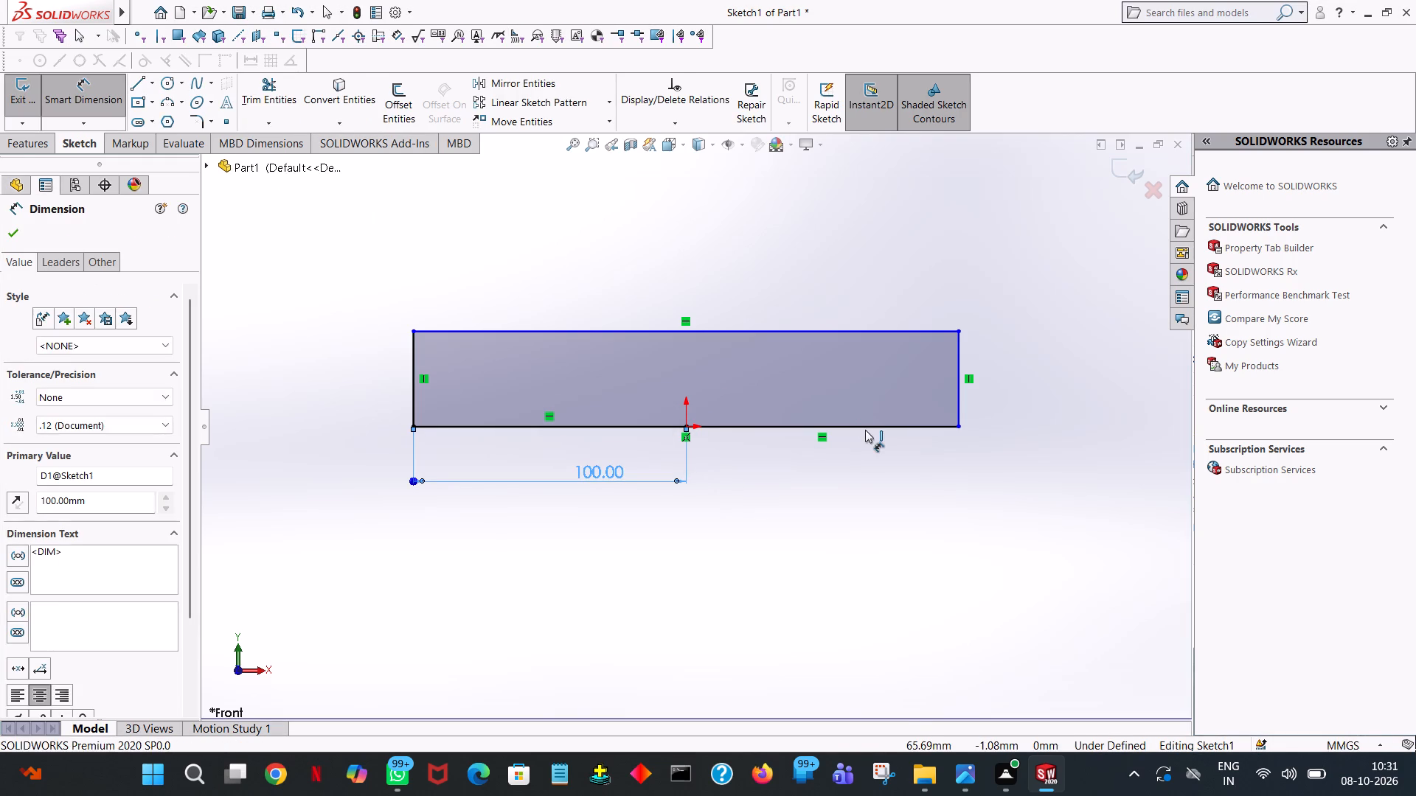
left_click(866, 425)
left_click(869, 483)
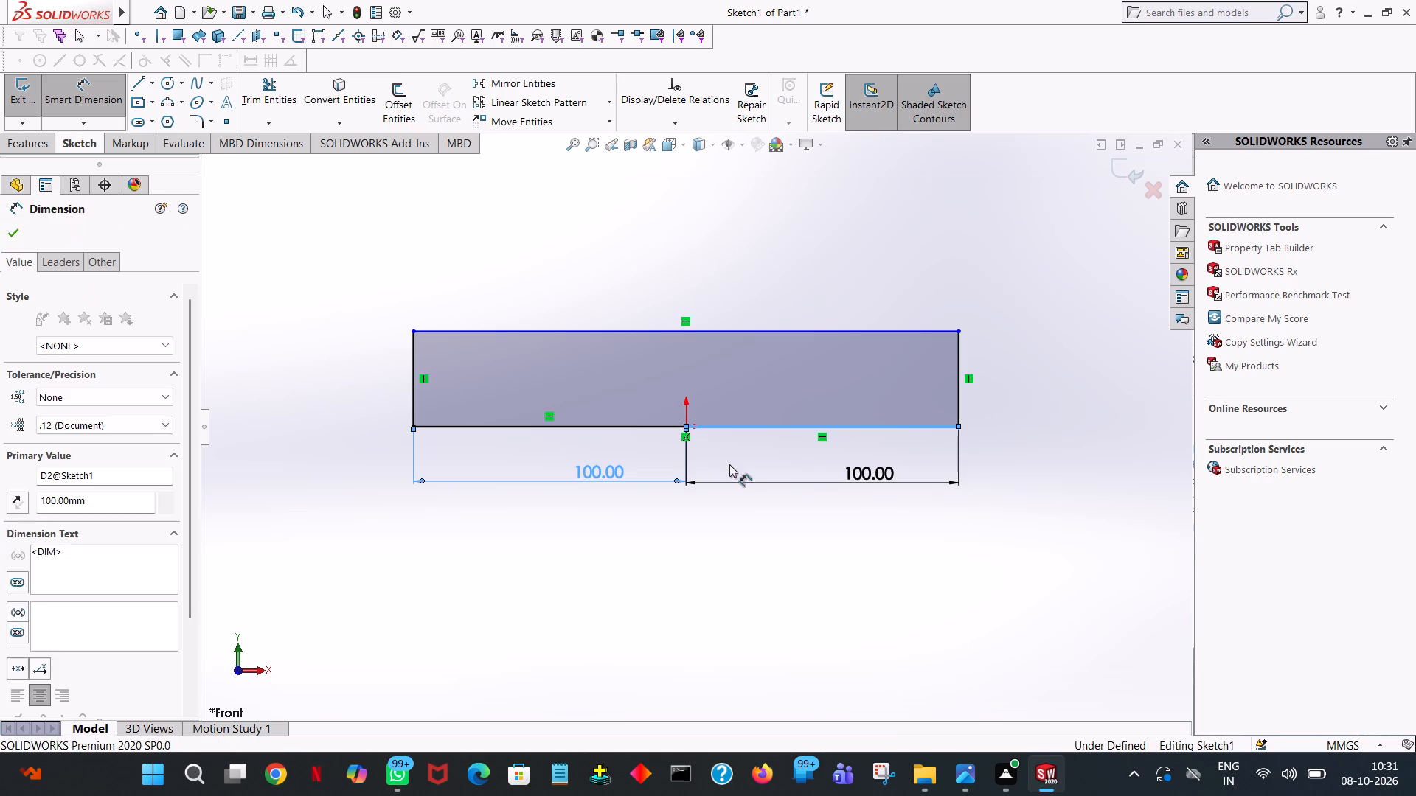
left_click(811, 464)
left_click(884, 245)
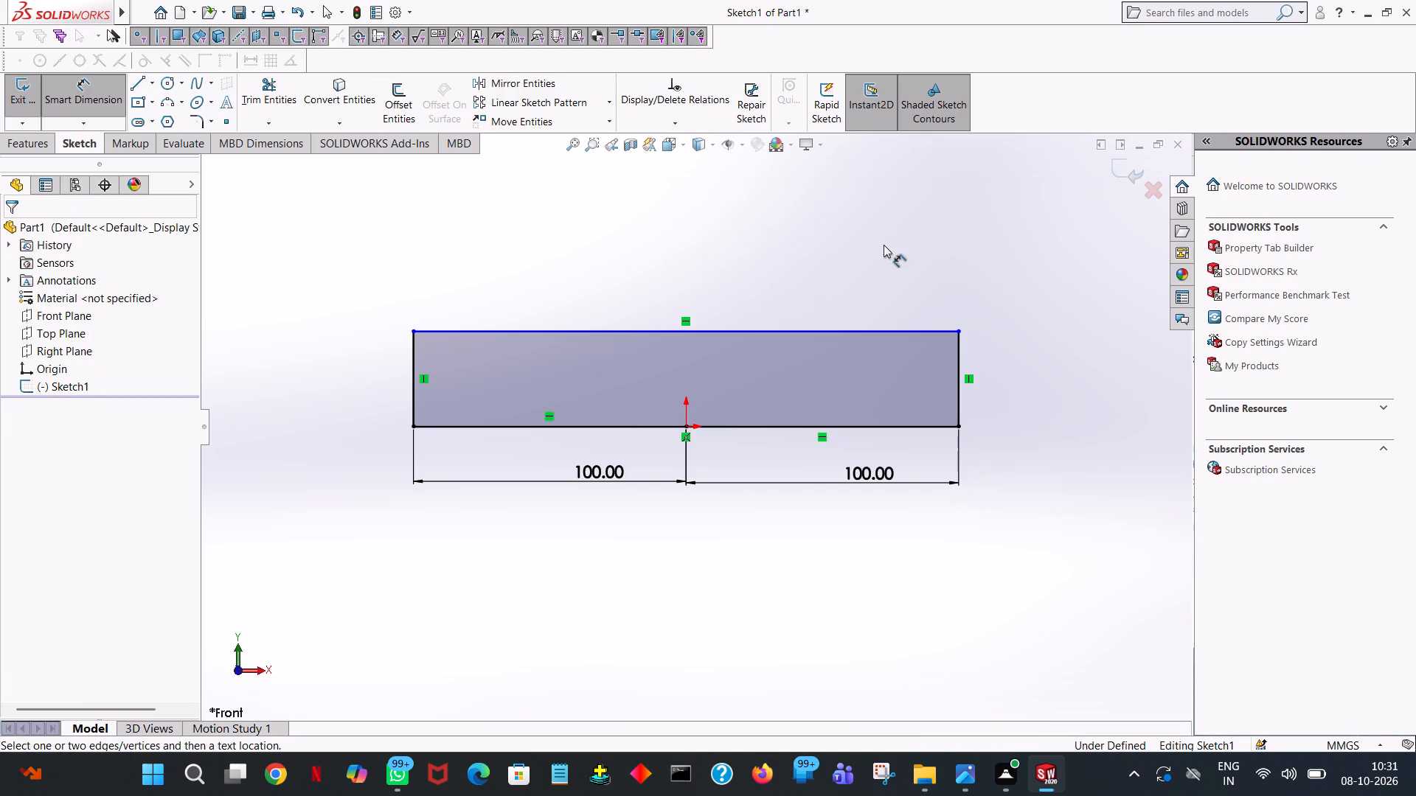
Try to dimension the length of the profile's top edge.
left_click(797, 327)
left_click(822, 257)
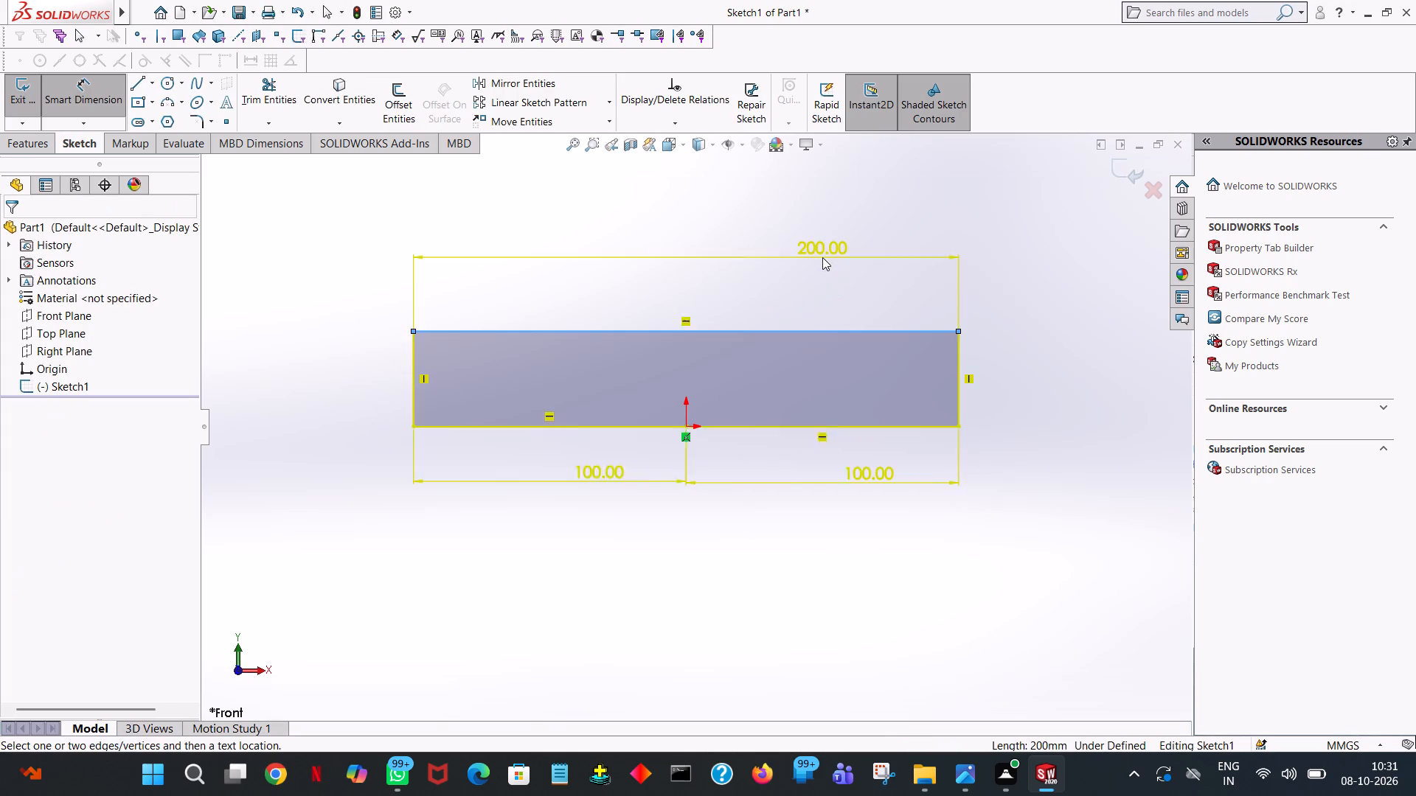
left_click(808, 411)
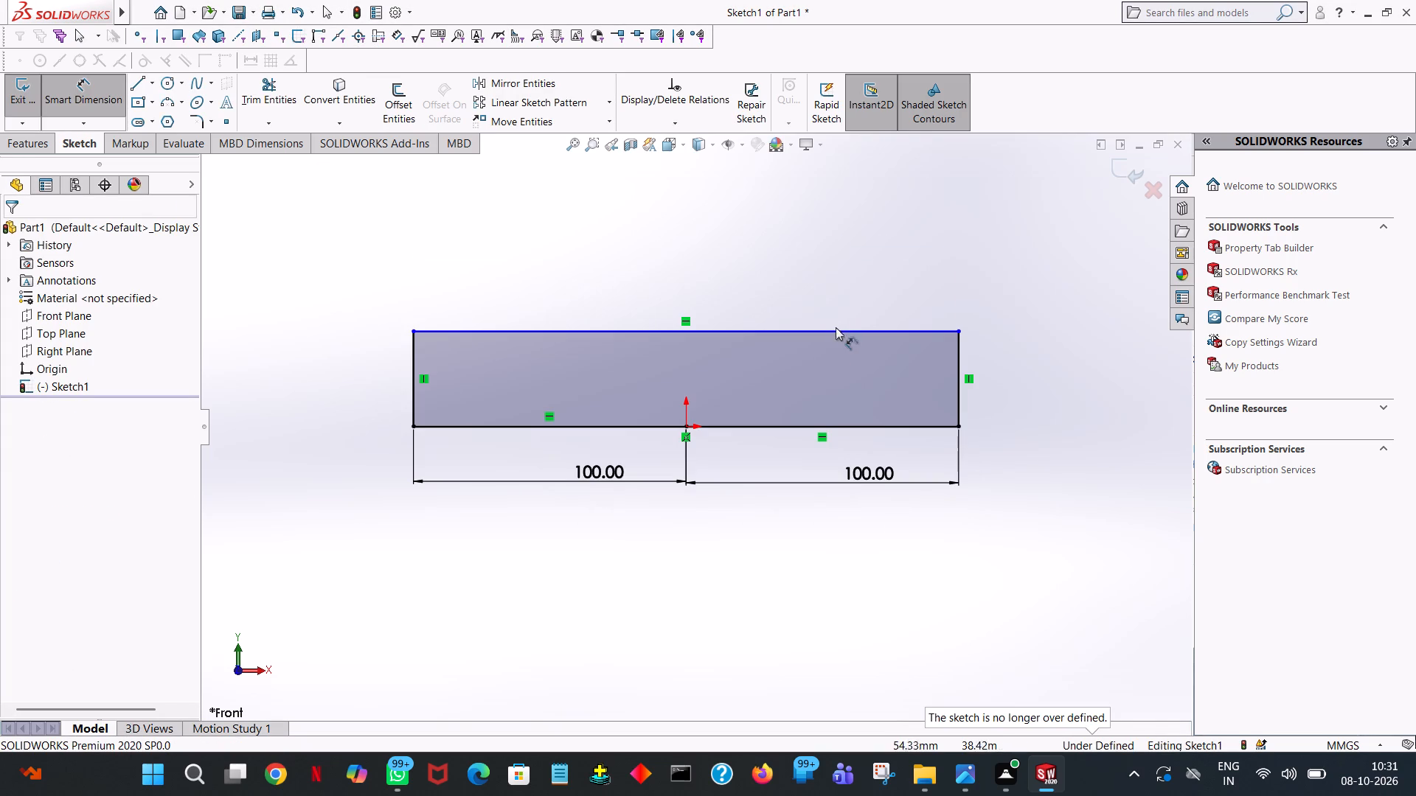
Dimension the profile's height from the top edge to the origin and set it to 50 mm.
left_click(836, 332)
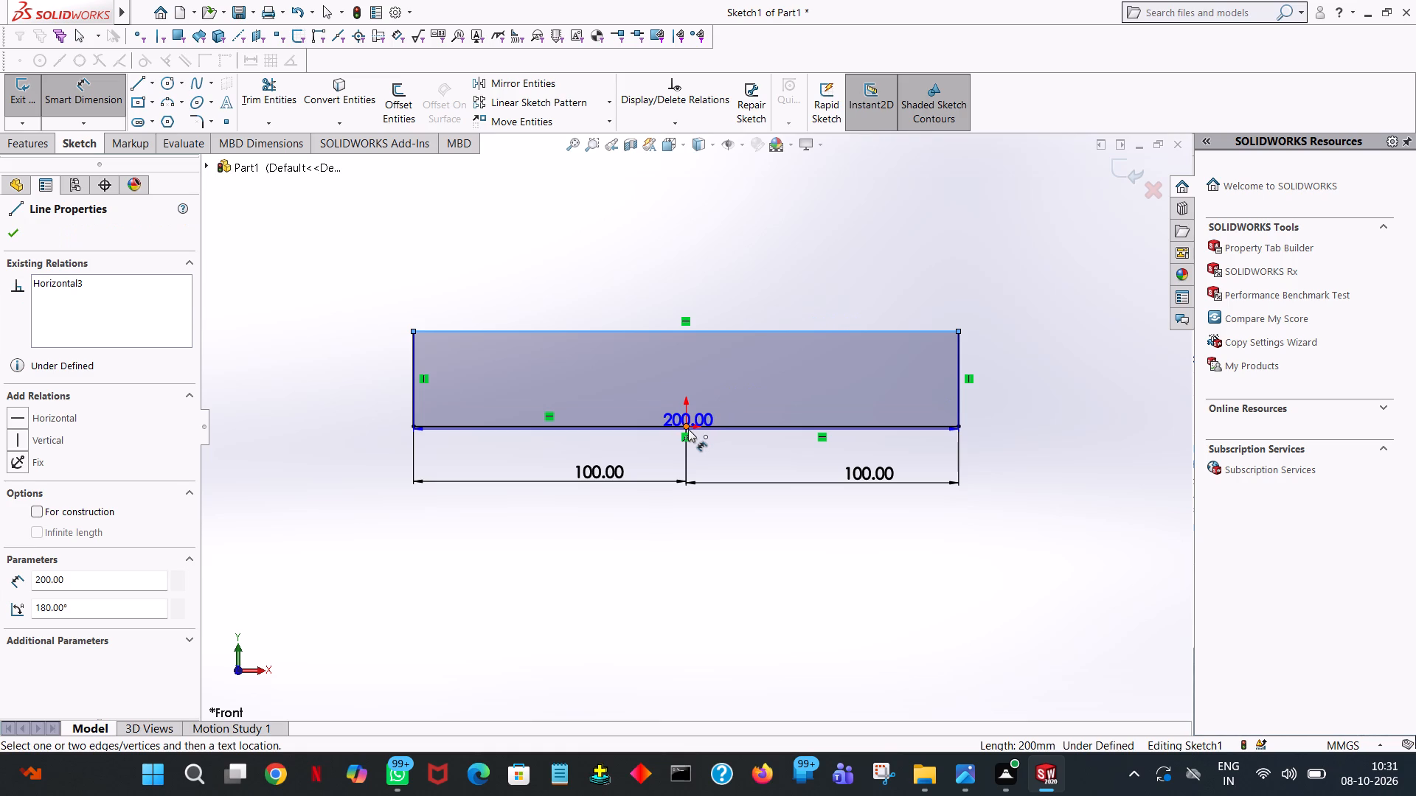
left_click(688, 429)
left_click(1028, 381)
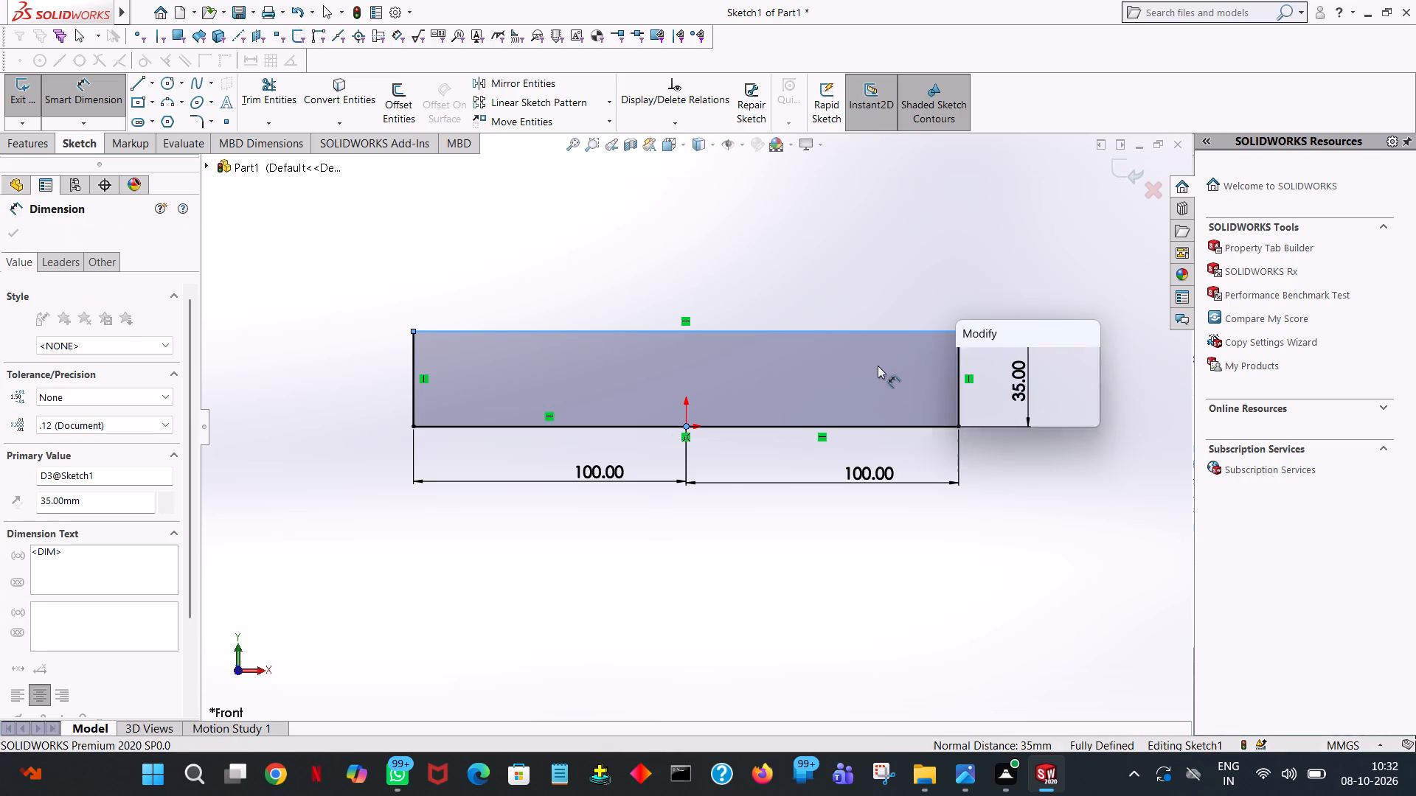
left_click(969, 357)
left_click(1050, 251)
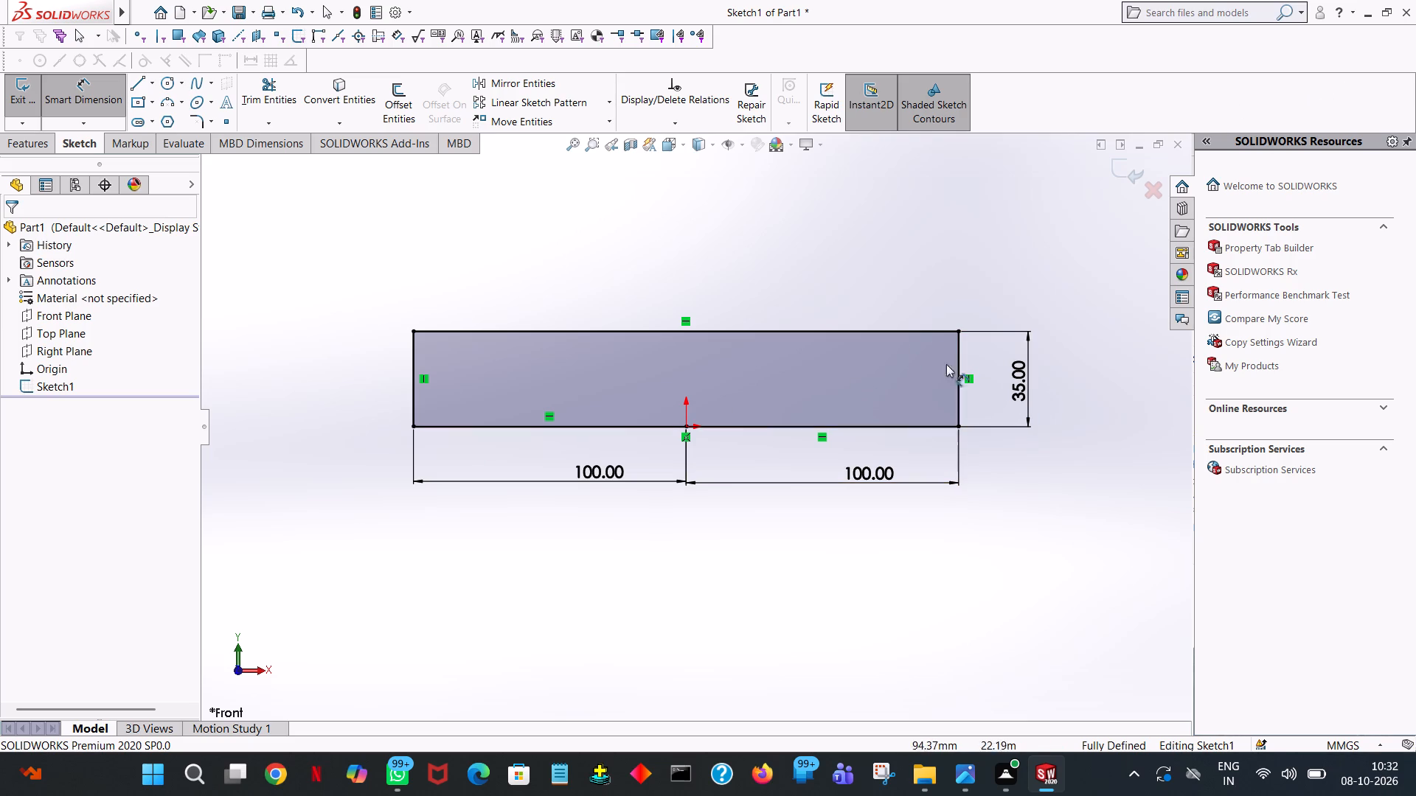
left_click(1024, 377)
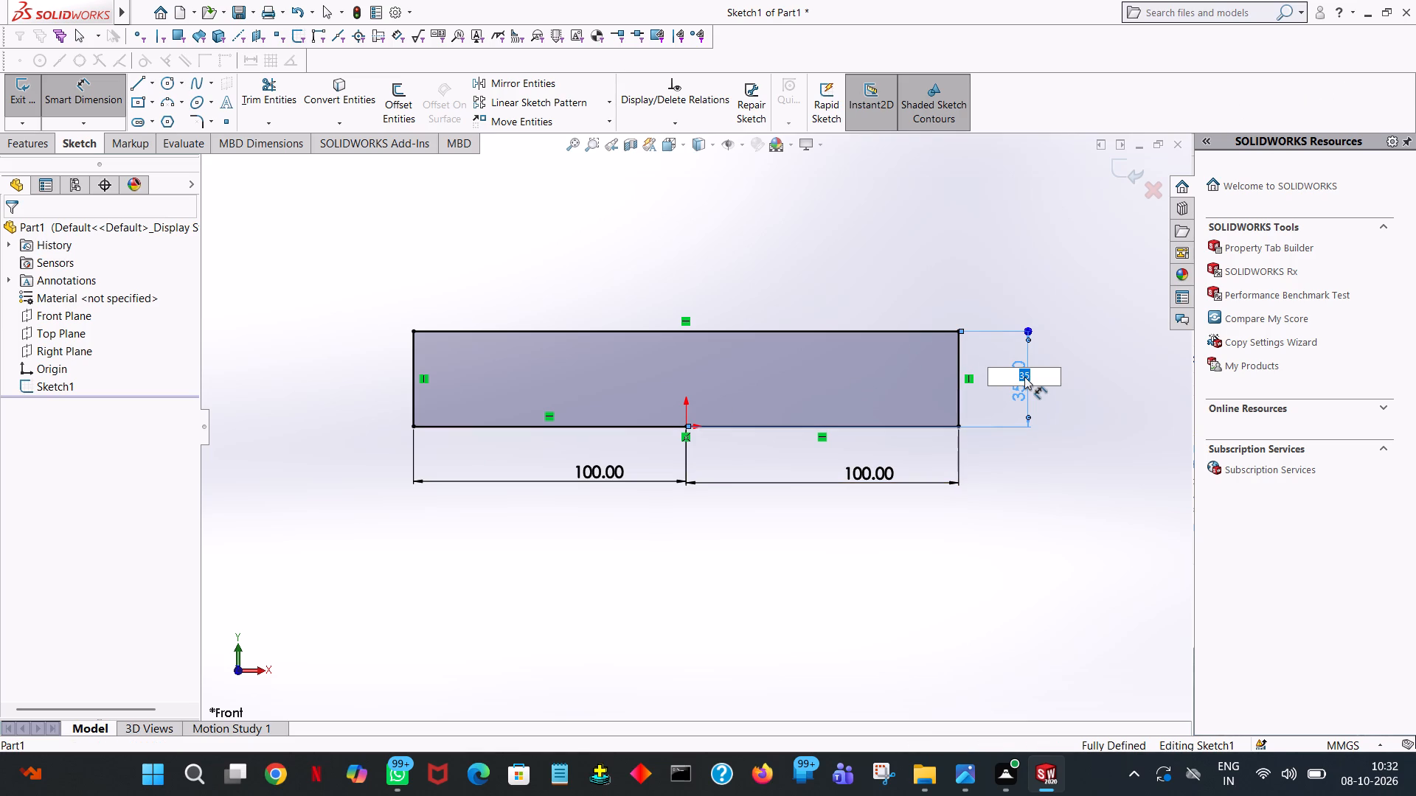
type("50")
key("Return")
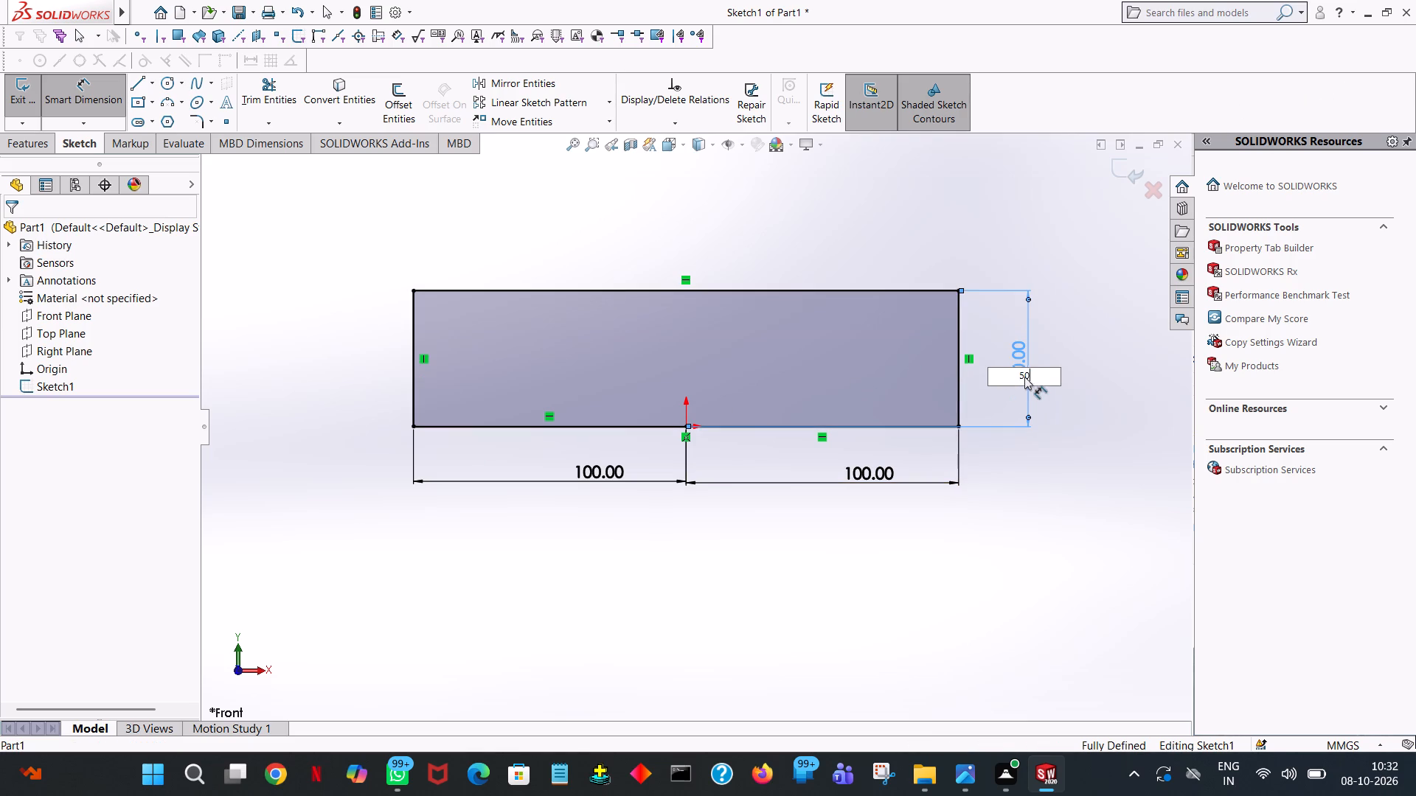
left_click(355, 226)
left_click(85, 102)
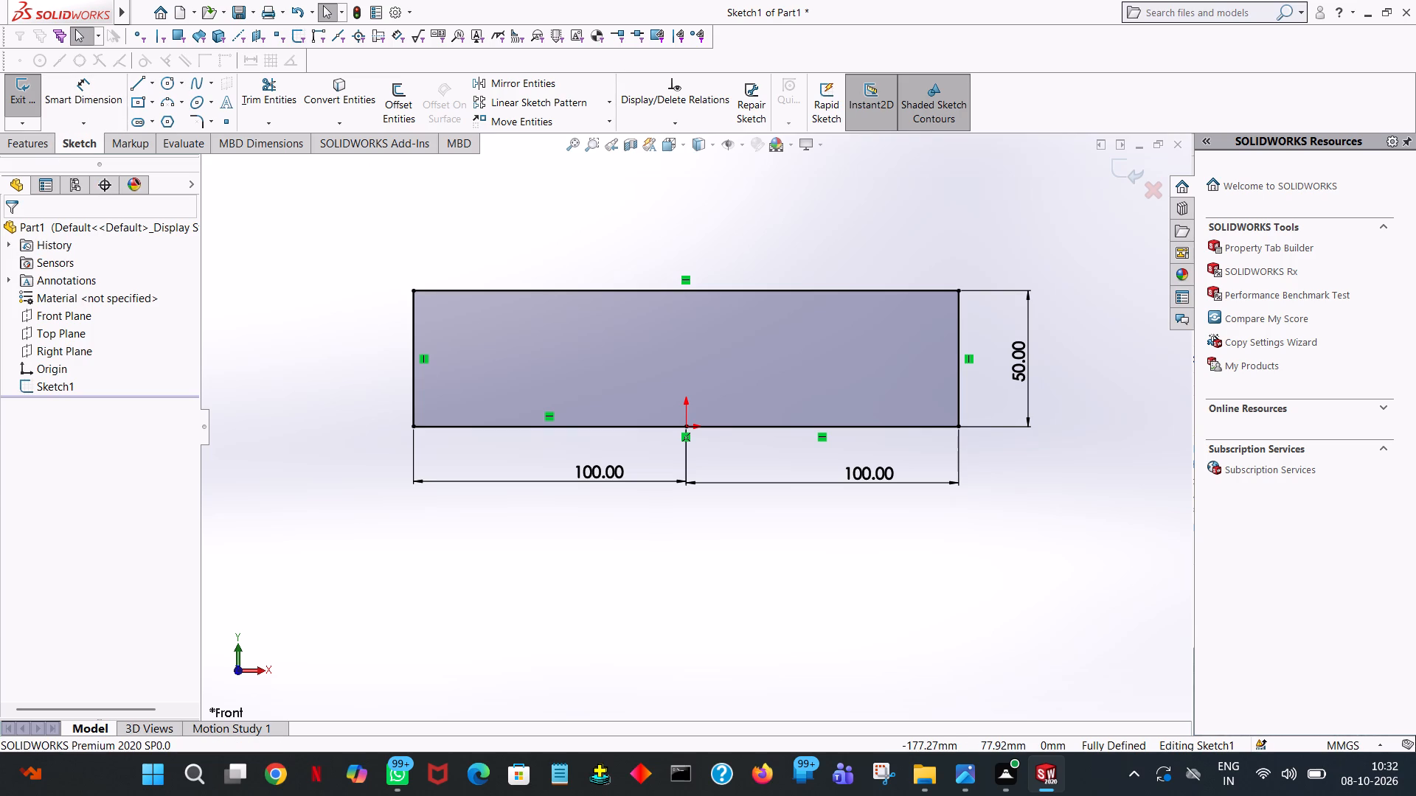
Revolve the profile 360 degrees about the +X half of its bottom edge to form a solid cylinder.
left_click(35, 139)
left_click(86, 110)
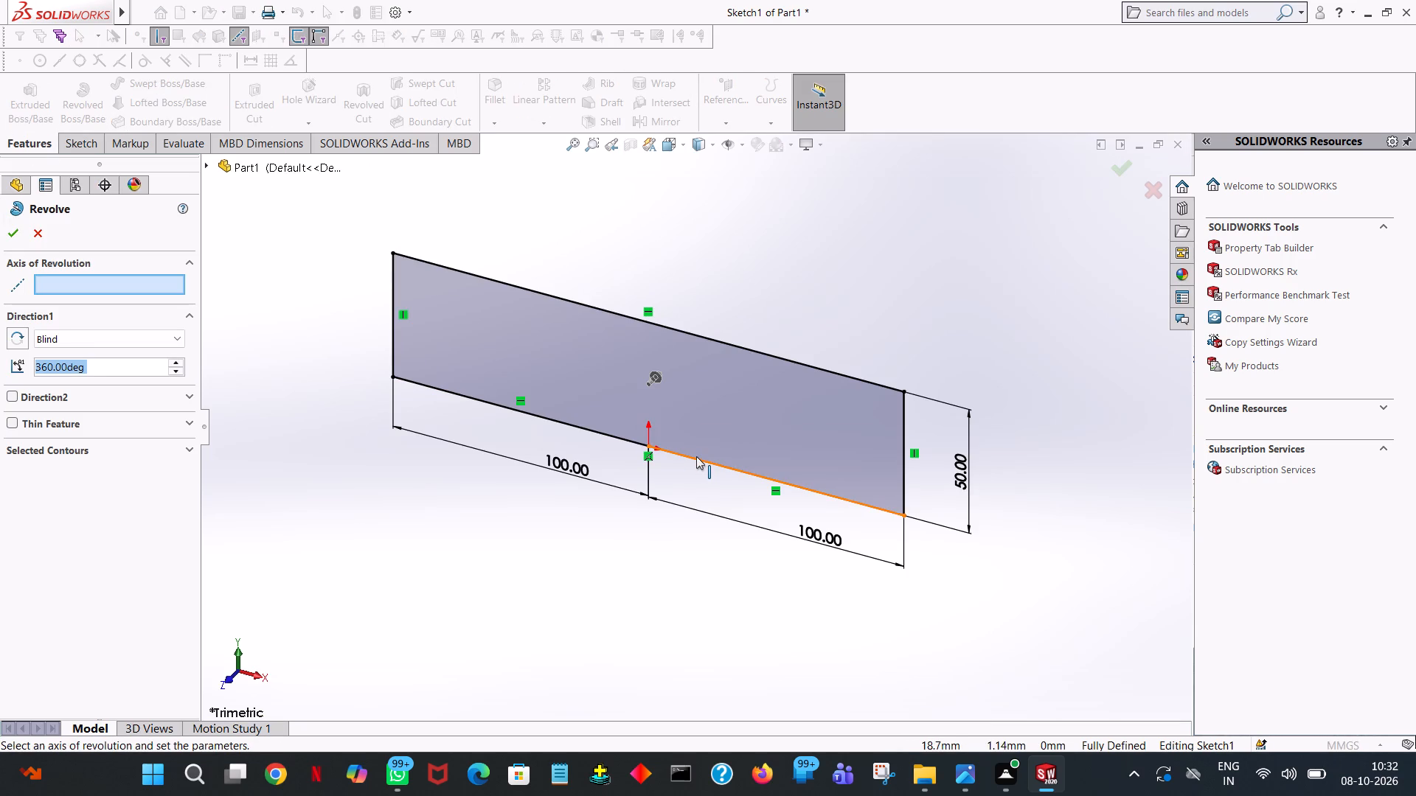
left_click(696, 455)
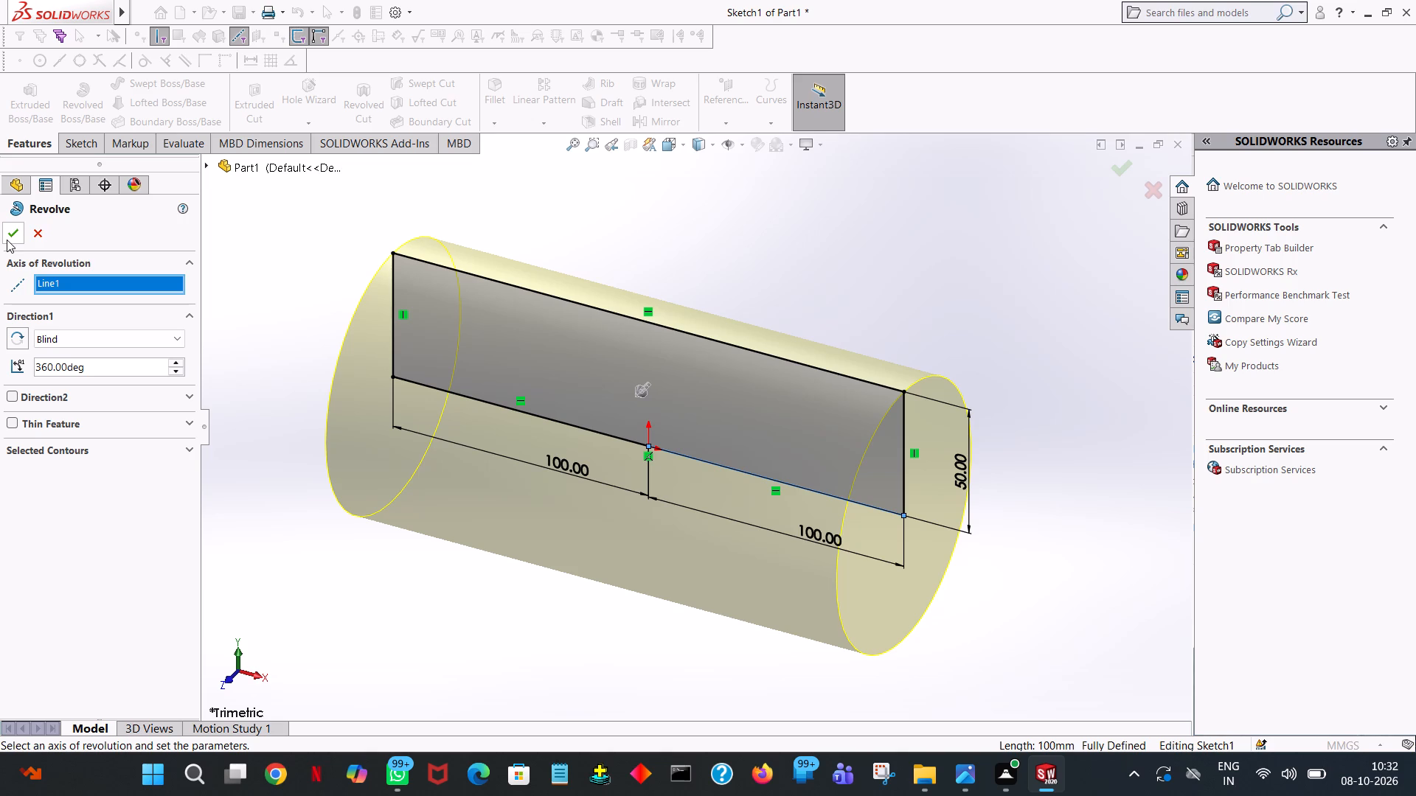
left_click(7, 240)
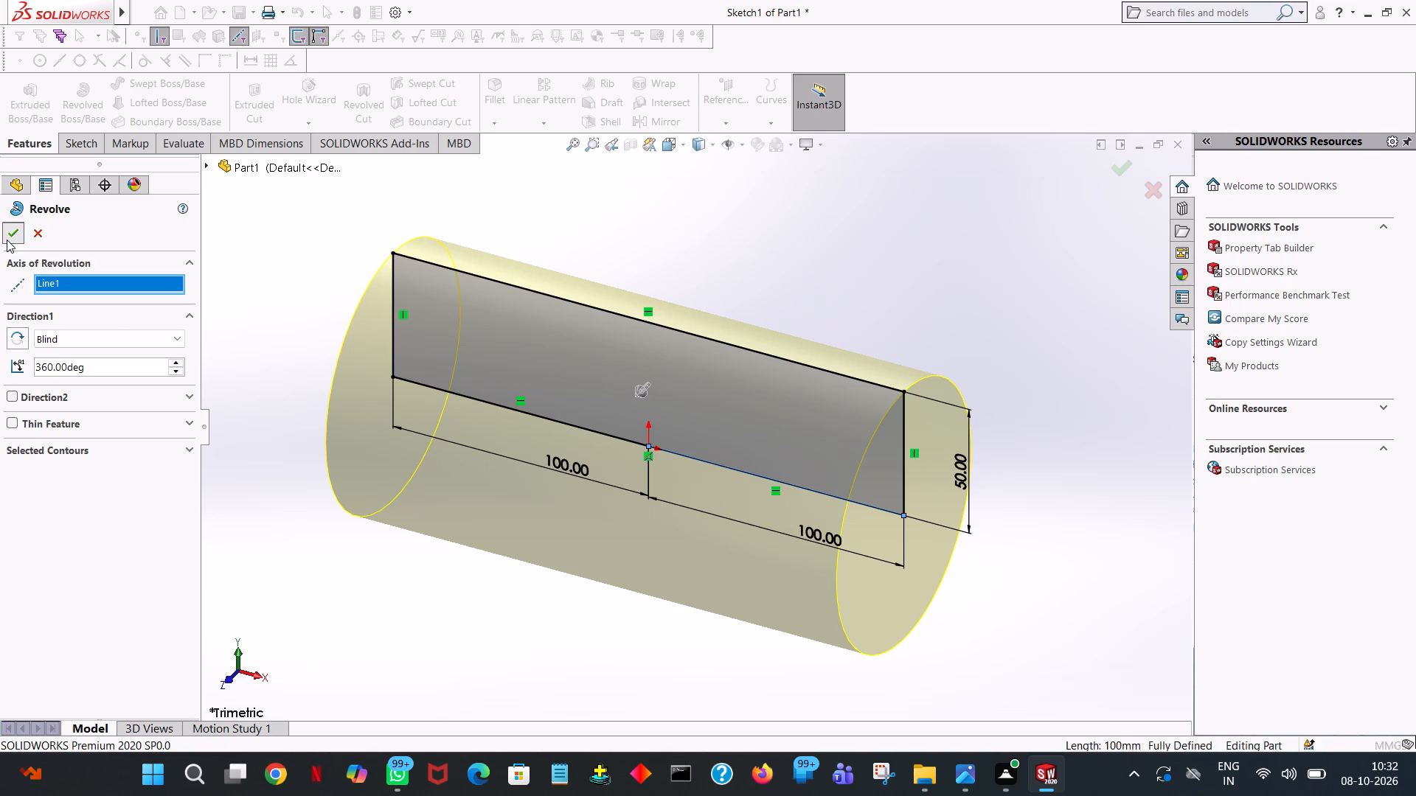
left_click(895, 236)
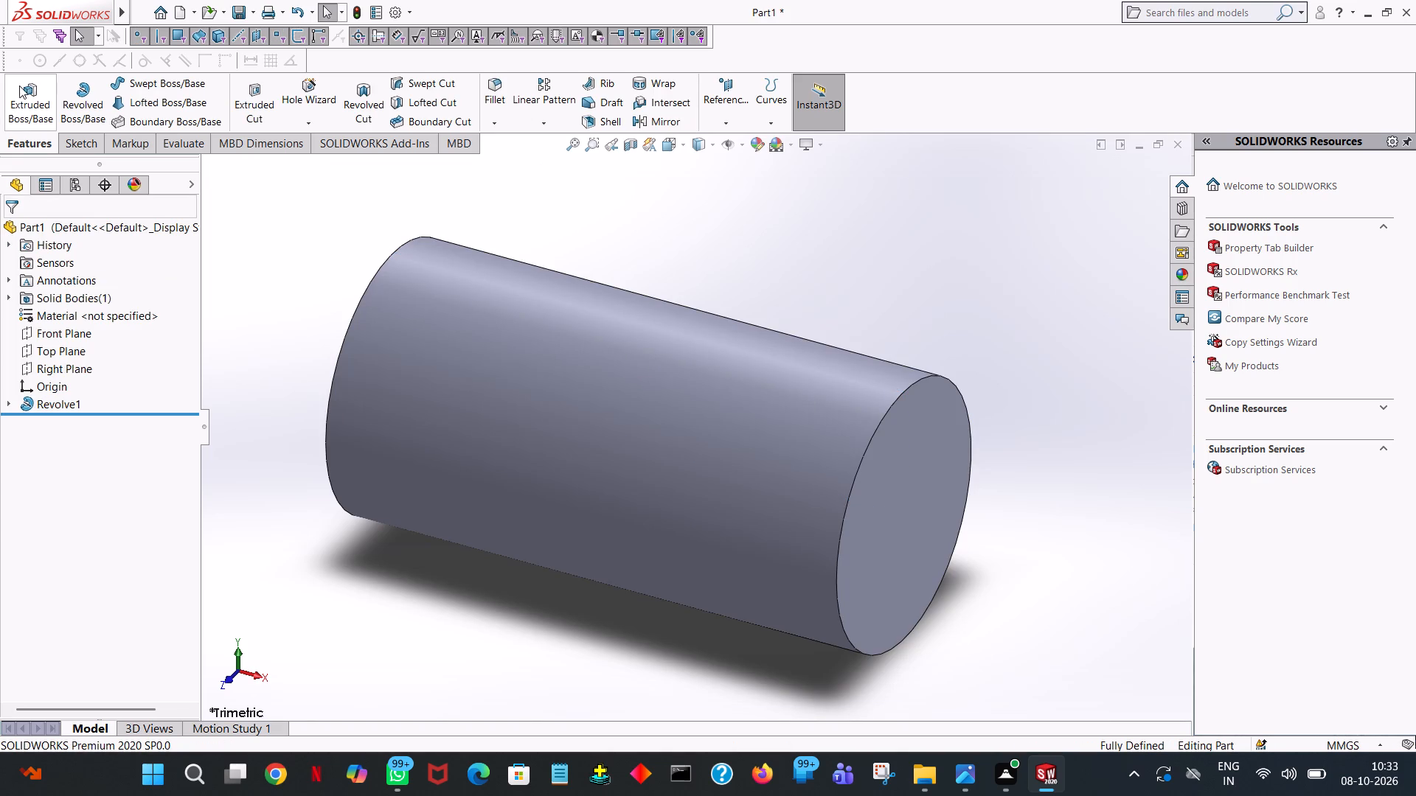
Start an Extruded Cut on the cylinder's +X end face and sketch an origin-centred circle with radius 75/2 mm.
left_click(249, 98)
middle_click_drag(694, 278, 650, 251)
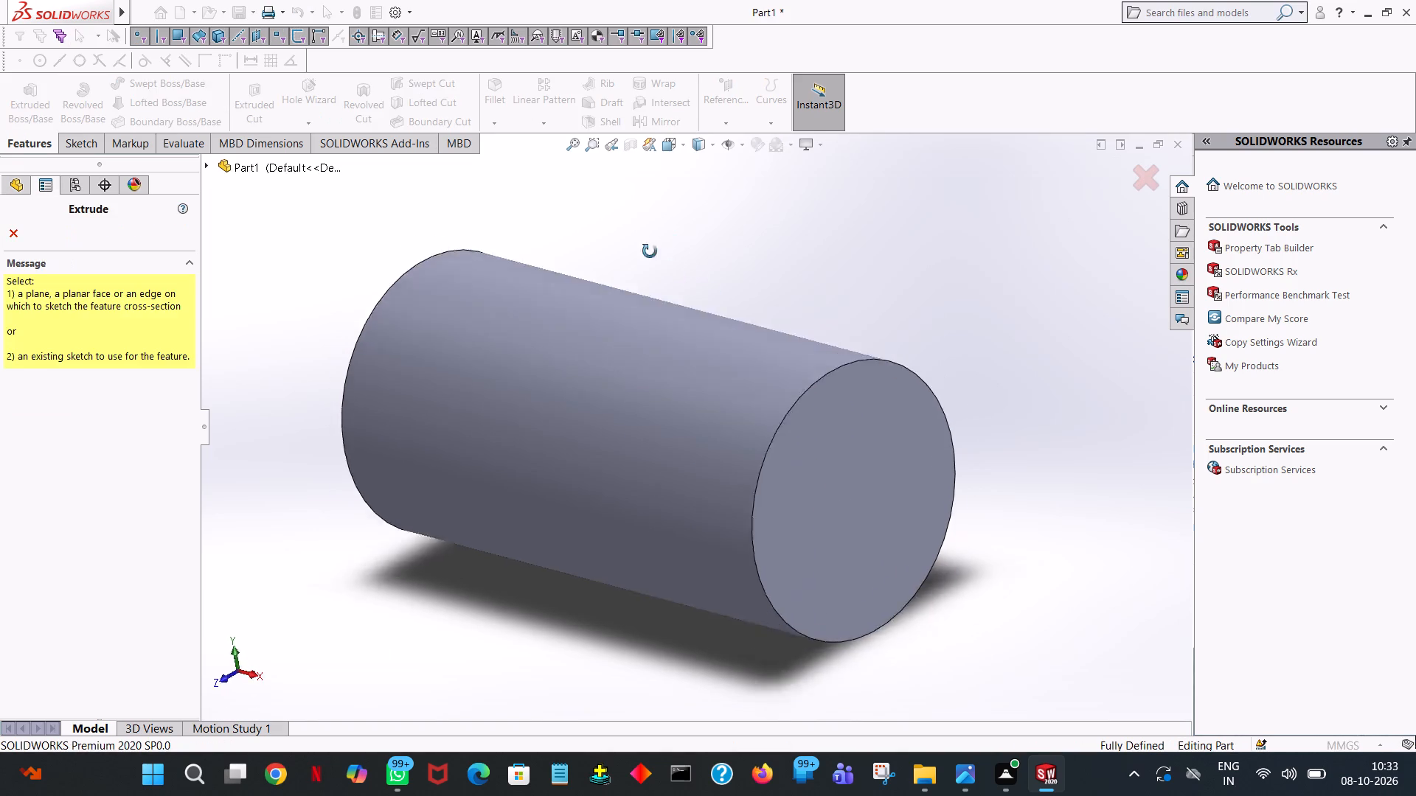
middle_click_drag(650, 251, 620, 218)
left_click(699, 368)
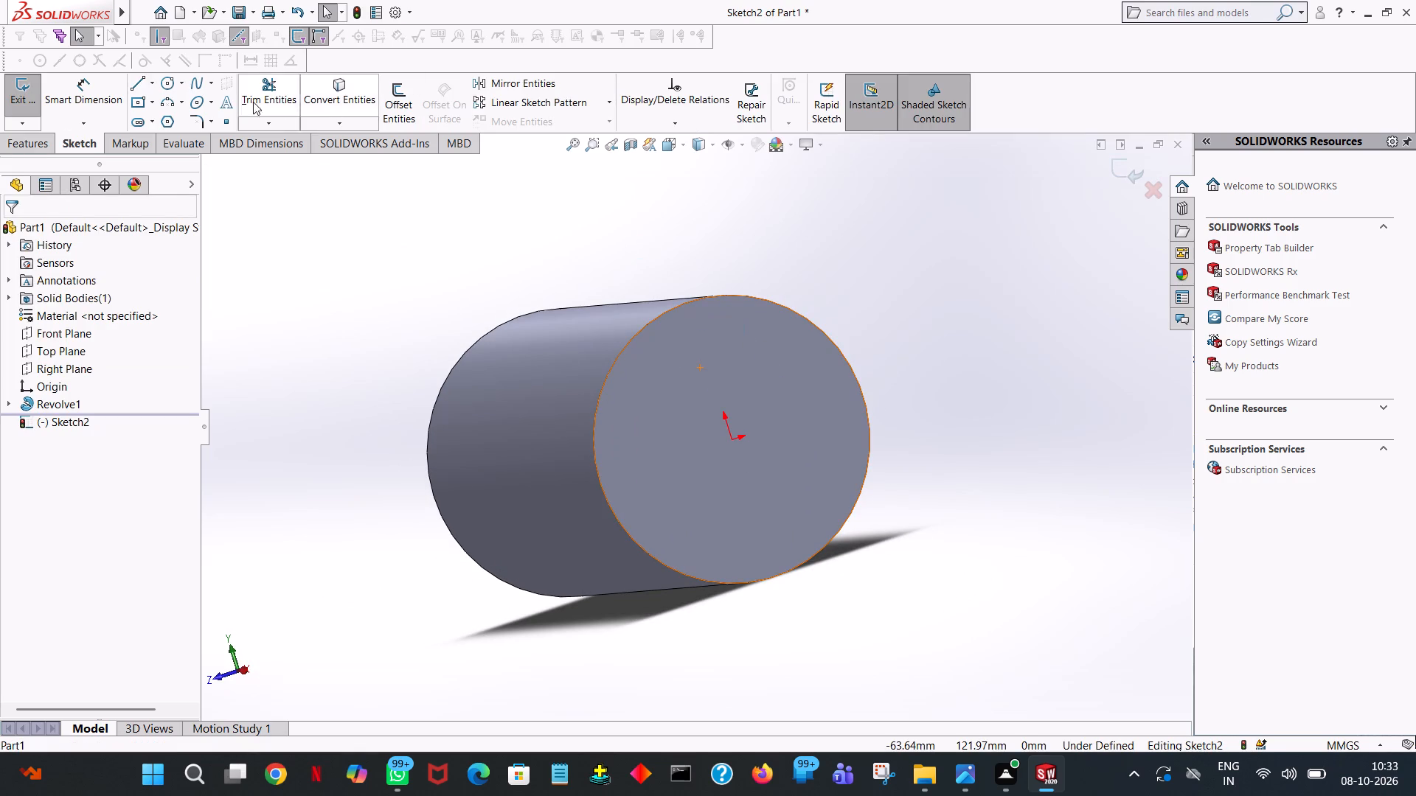
left_click(161, 80)
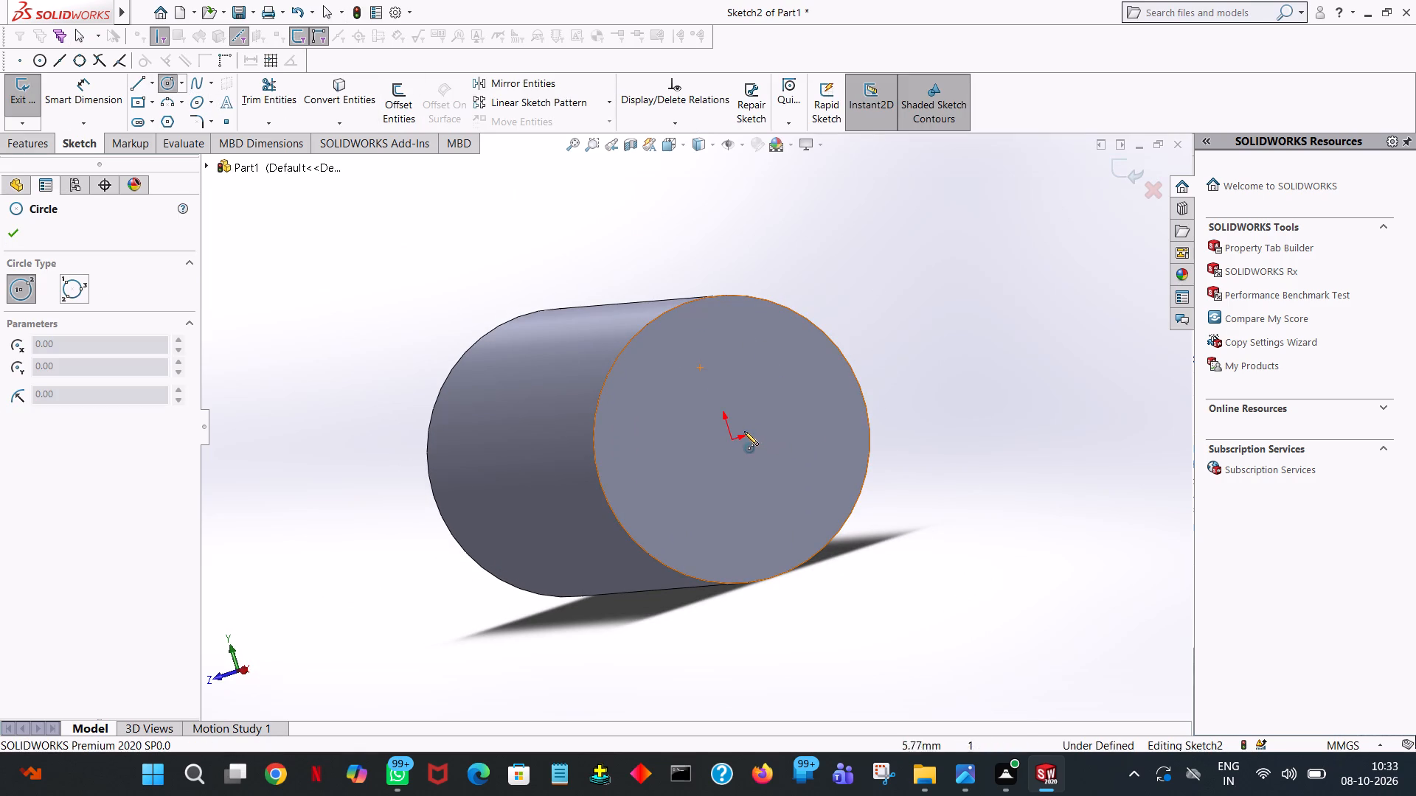
left_click(735, 439)
left_click(756, 317)
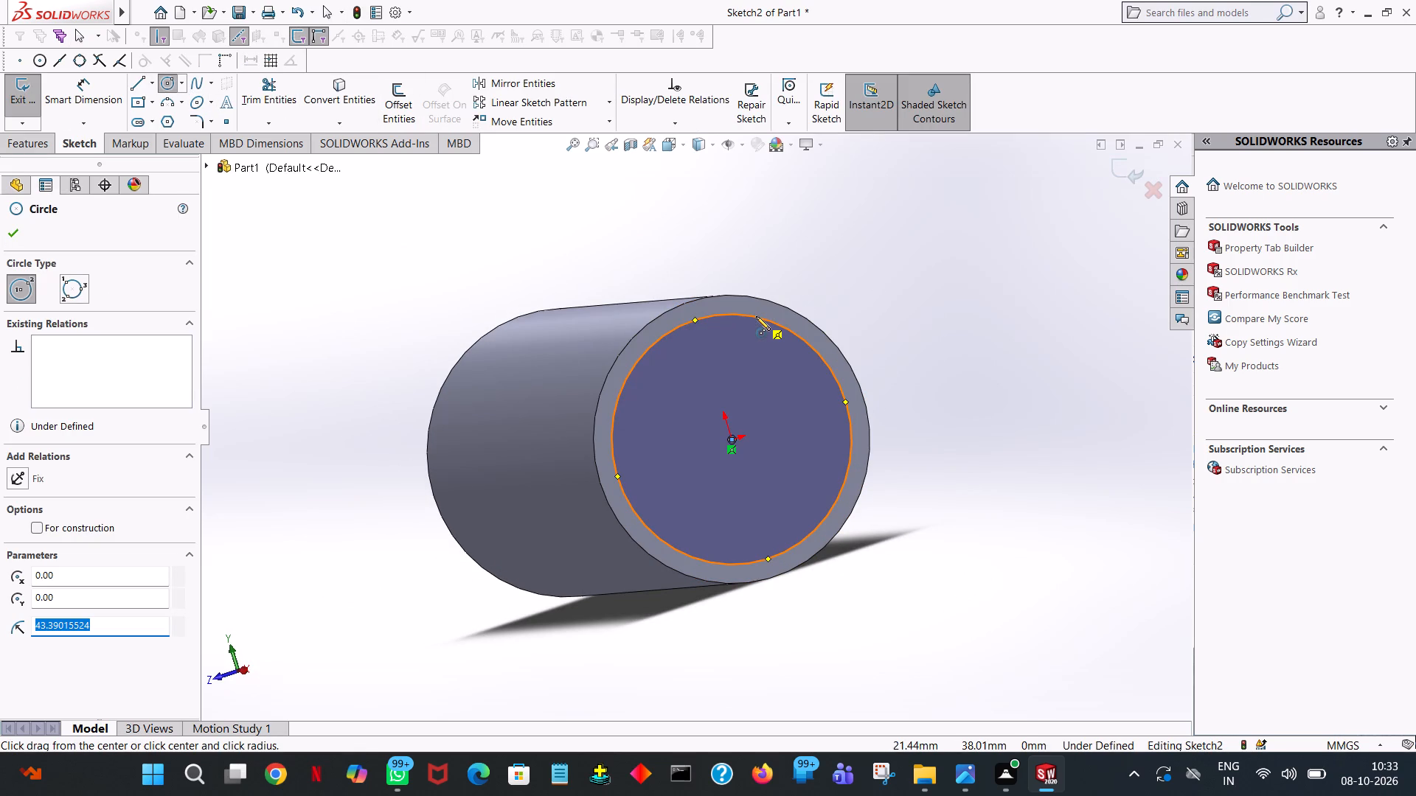
type("75/")
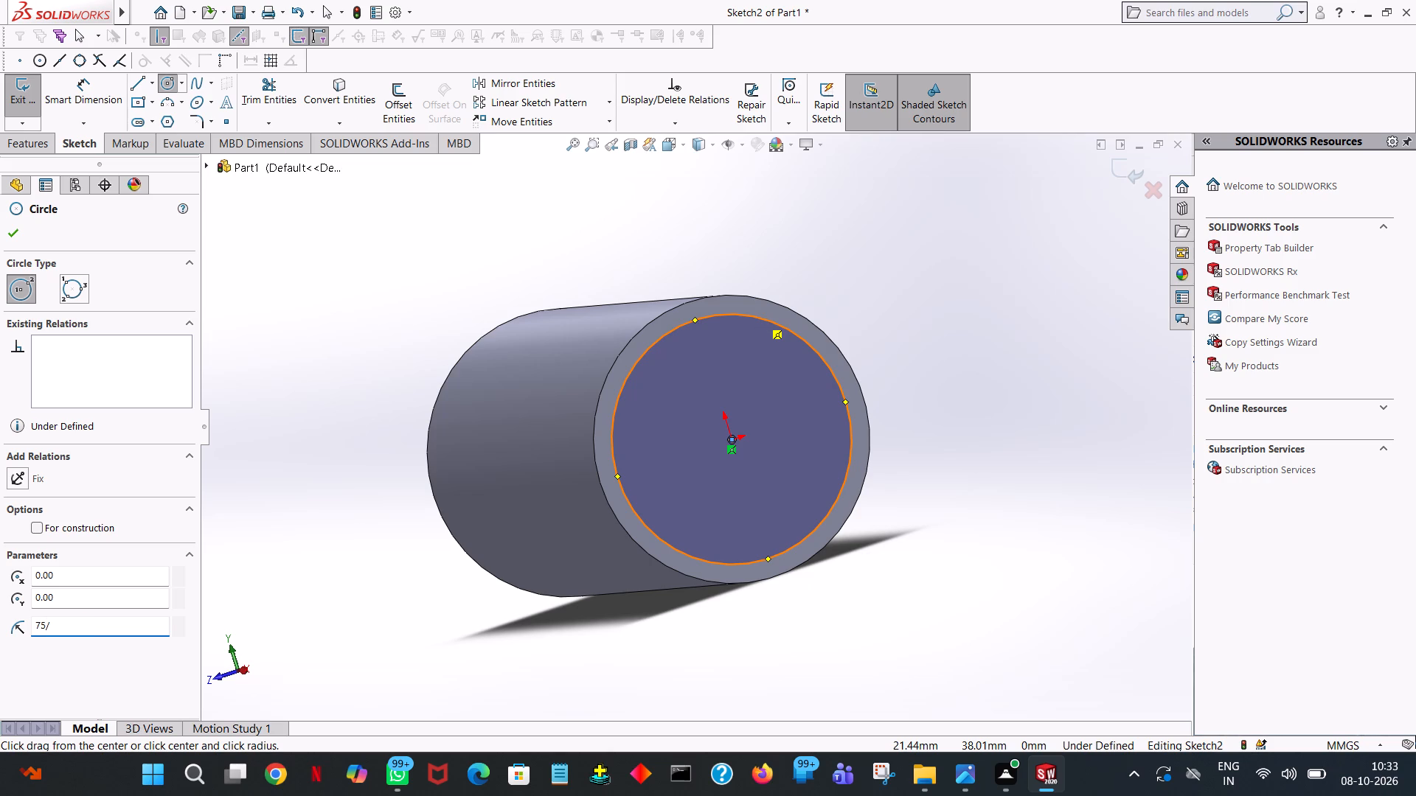
key("2")
key("Return")
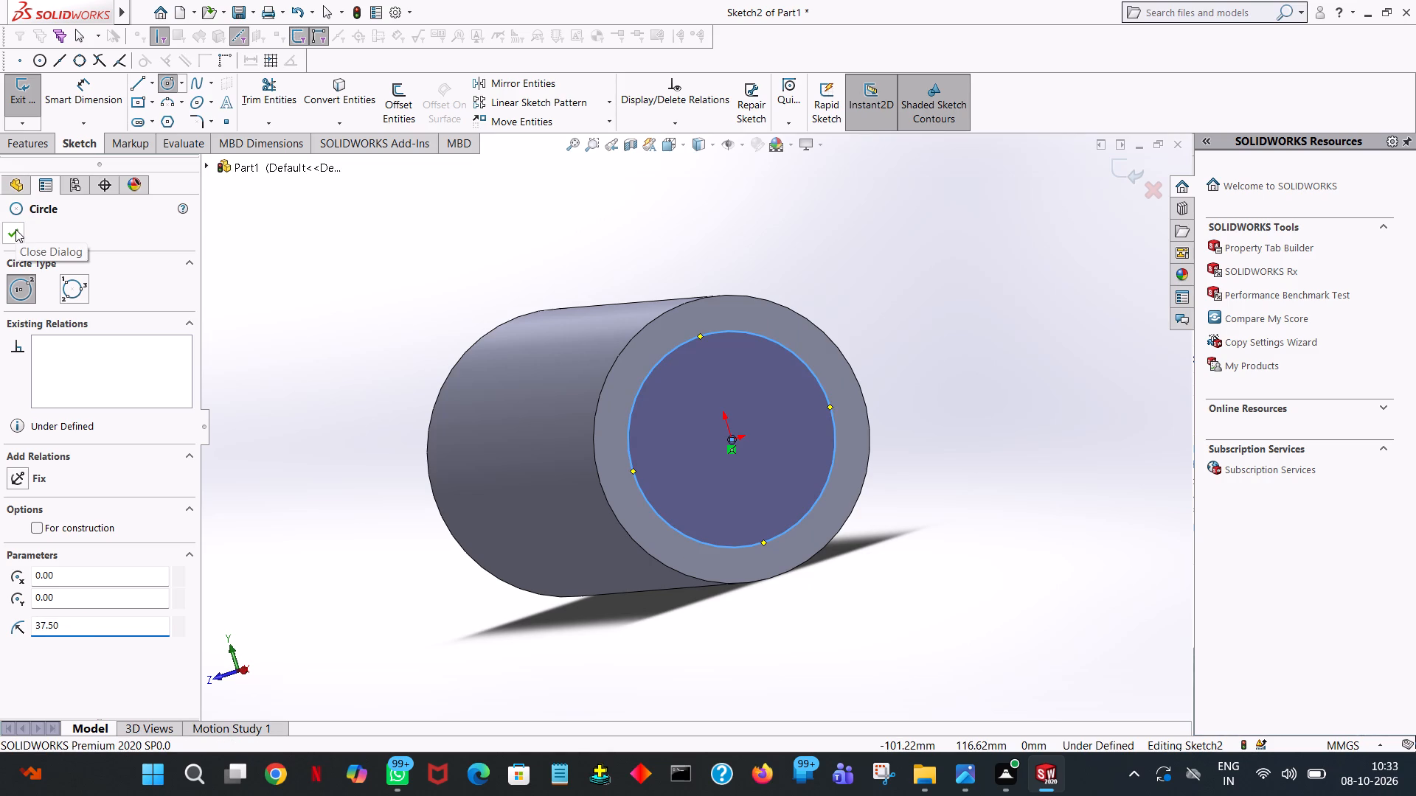
left_click(15, 229)
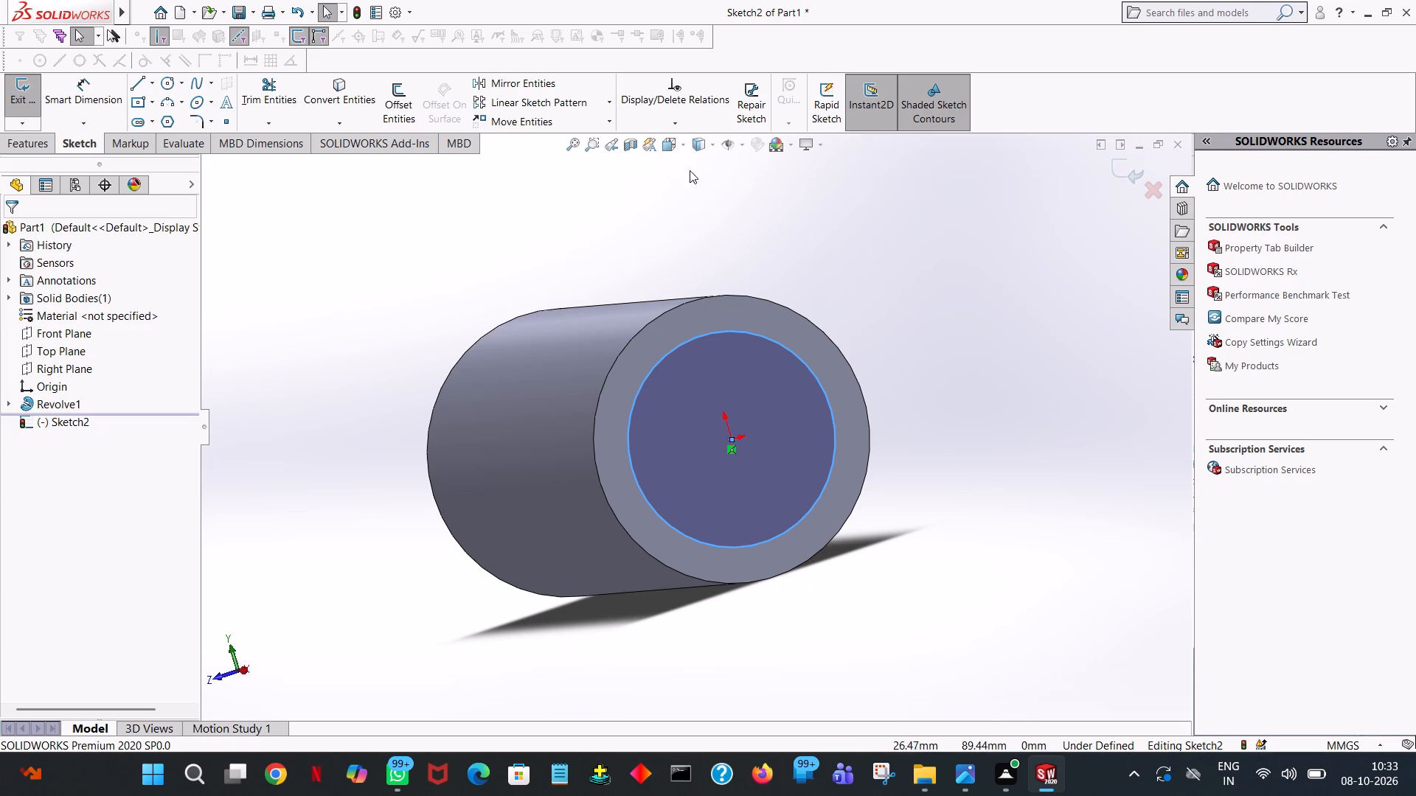
Cut the circle lengthwise through the whole cylinder with a blind depth of 222 mm.
left_click(24, 137)
left_click(248, 108)
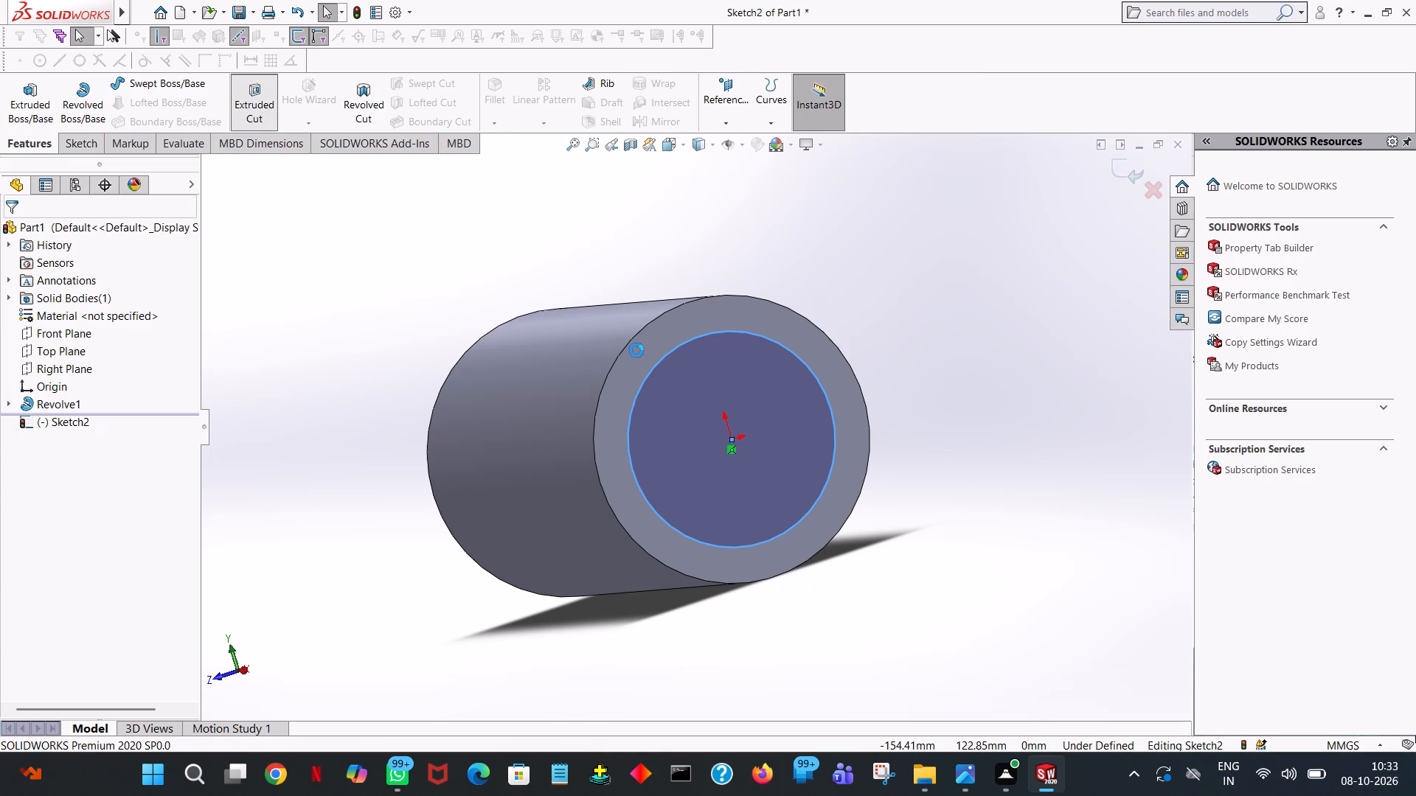
middle_click_drag(628, 315, 630, 301)
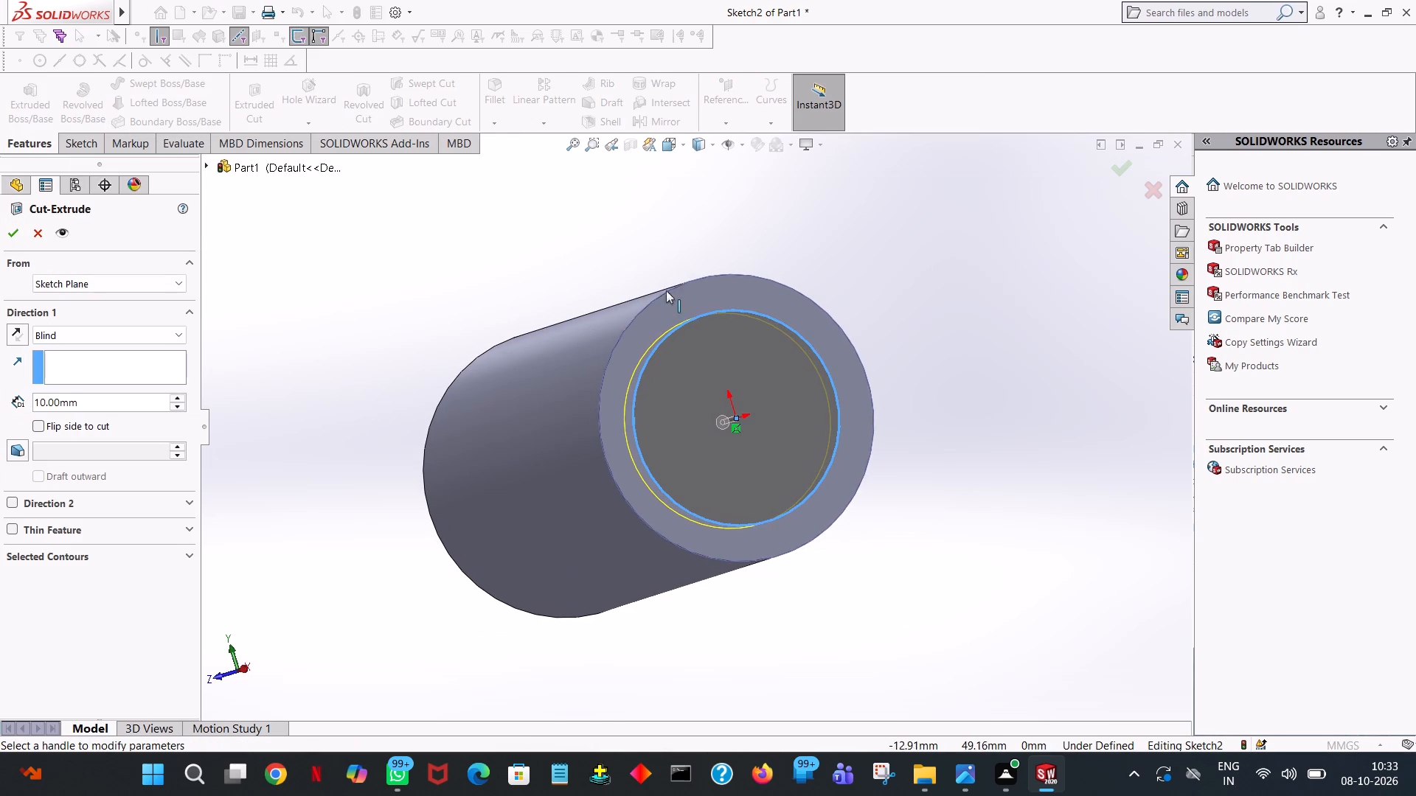
middle_click_drag(698, 287, 747, 290)
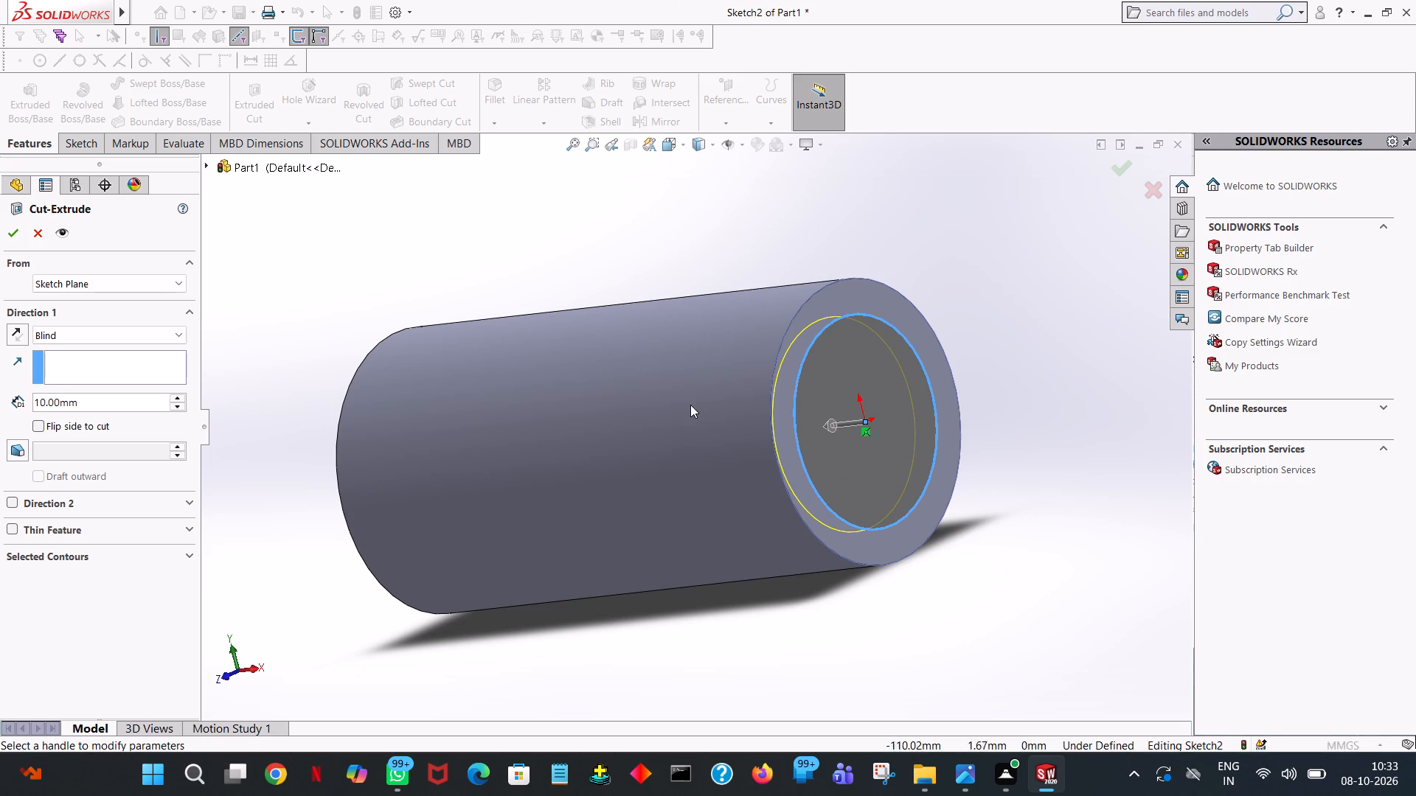
middle_click_drag(733, 307, 796, 329)
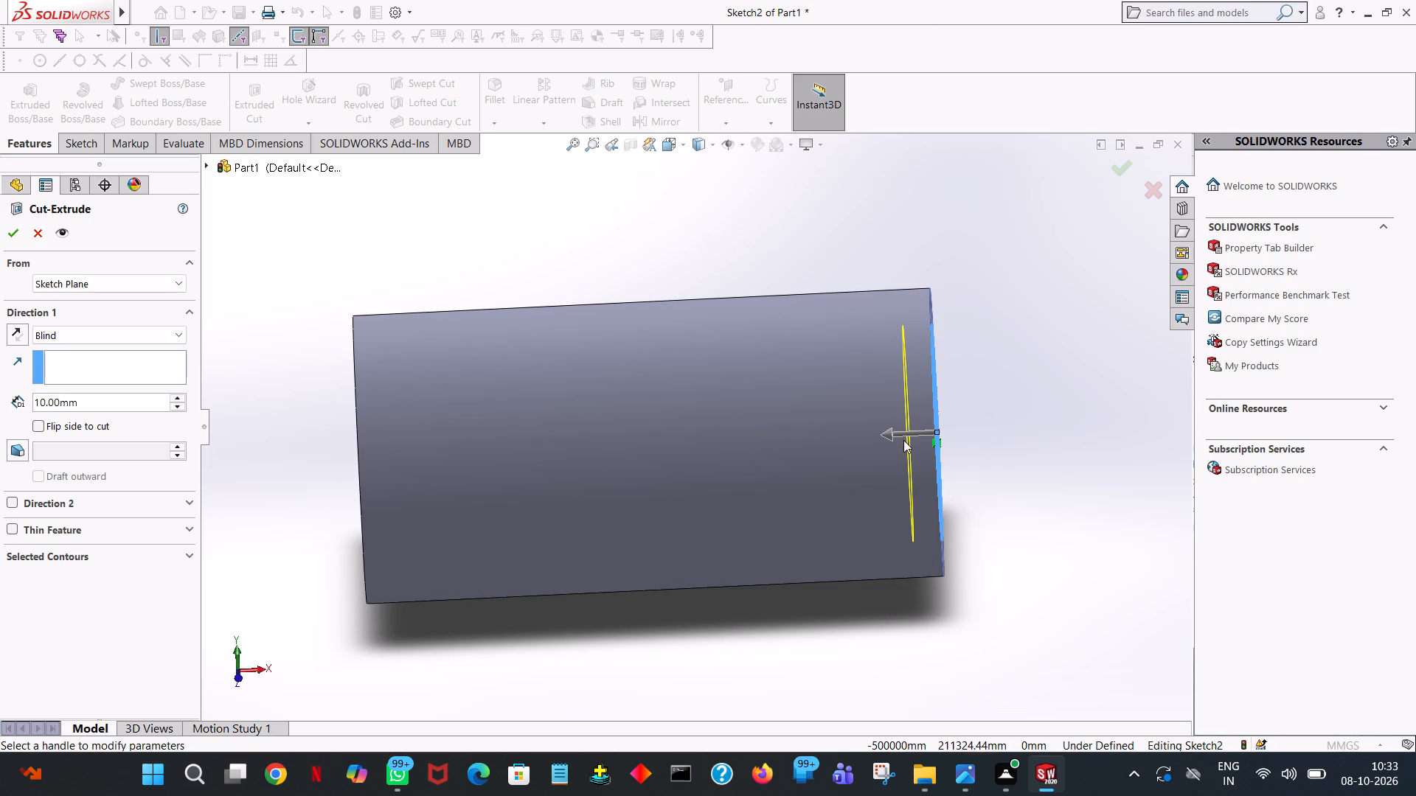
left_click_drag(886, 438, 881, 444)
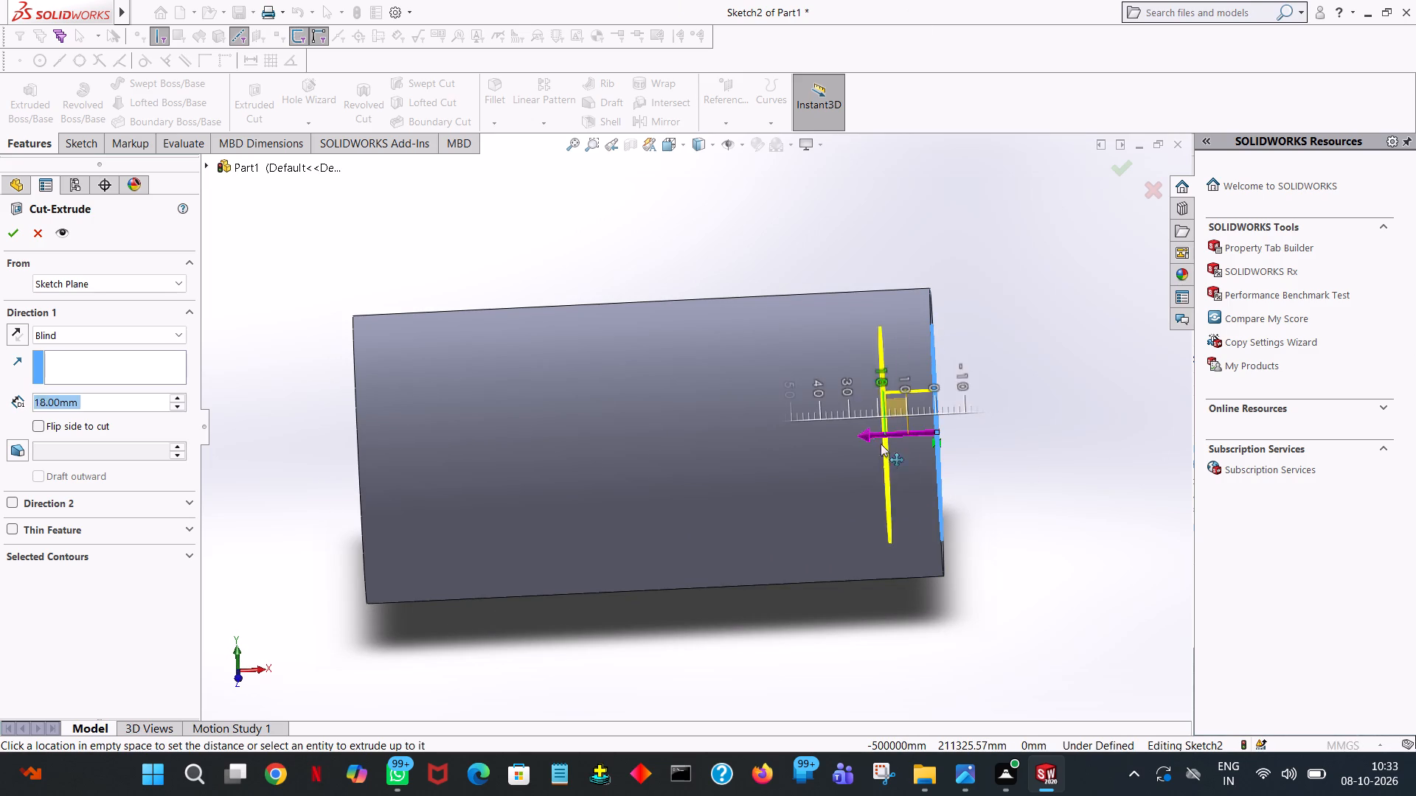
left_click_drag(881, 444, 293, 439)
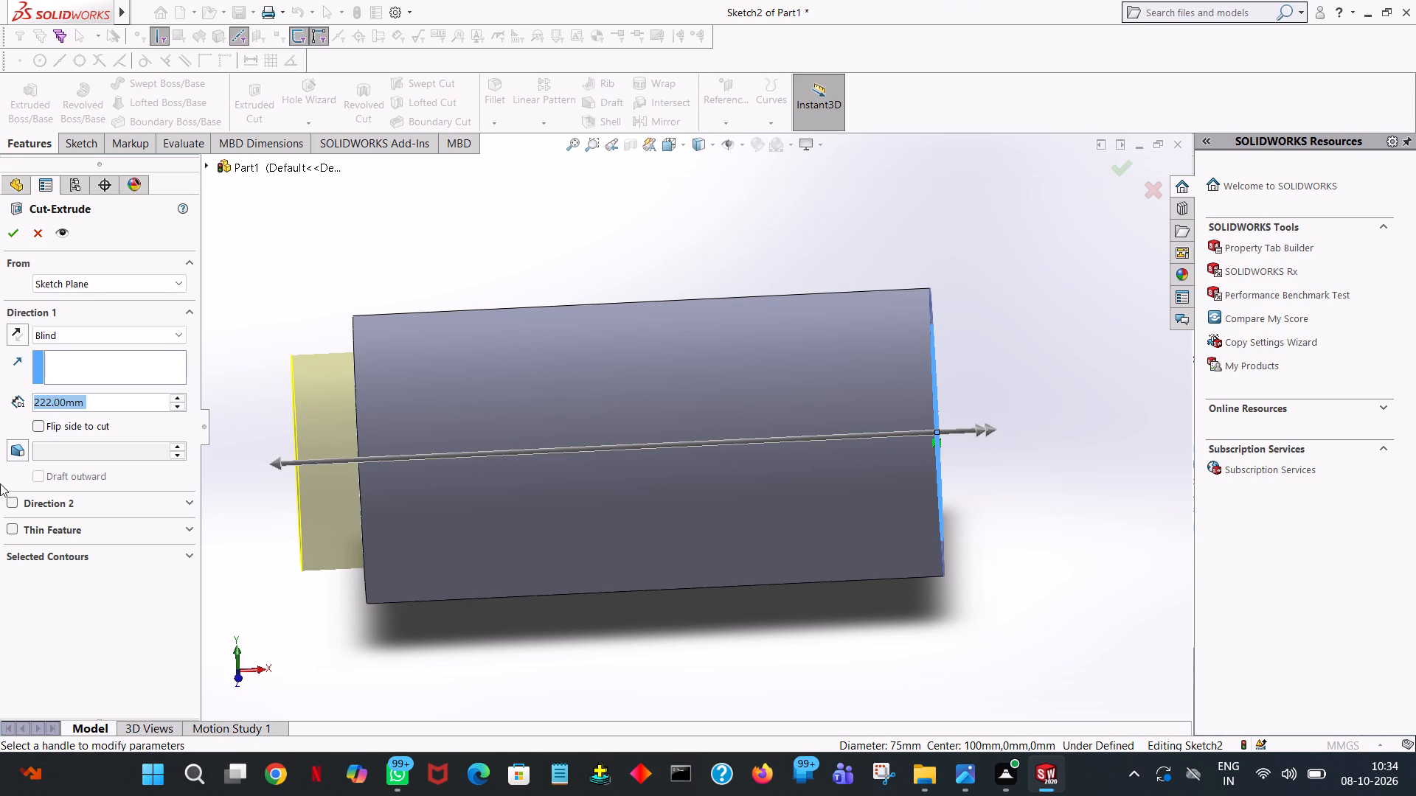
left_click(21, 225)
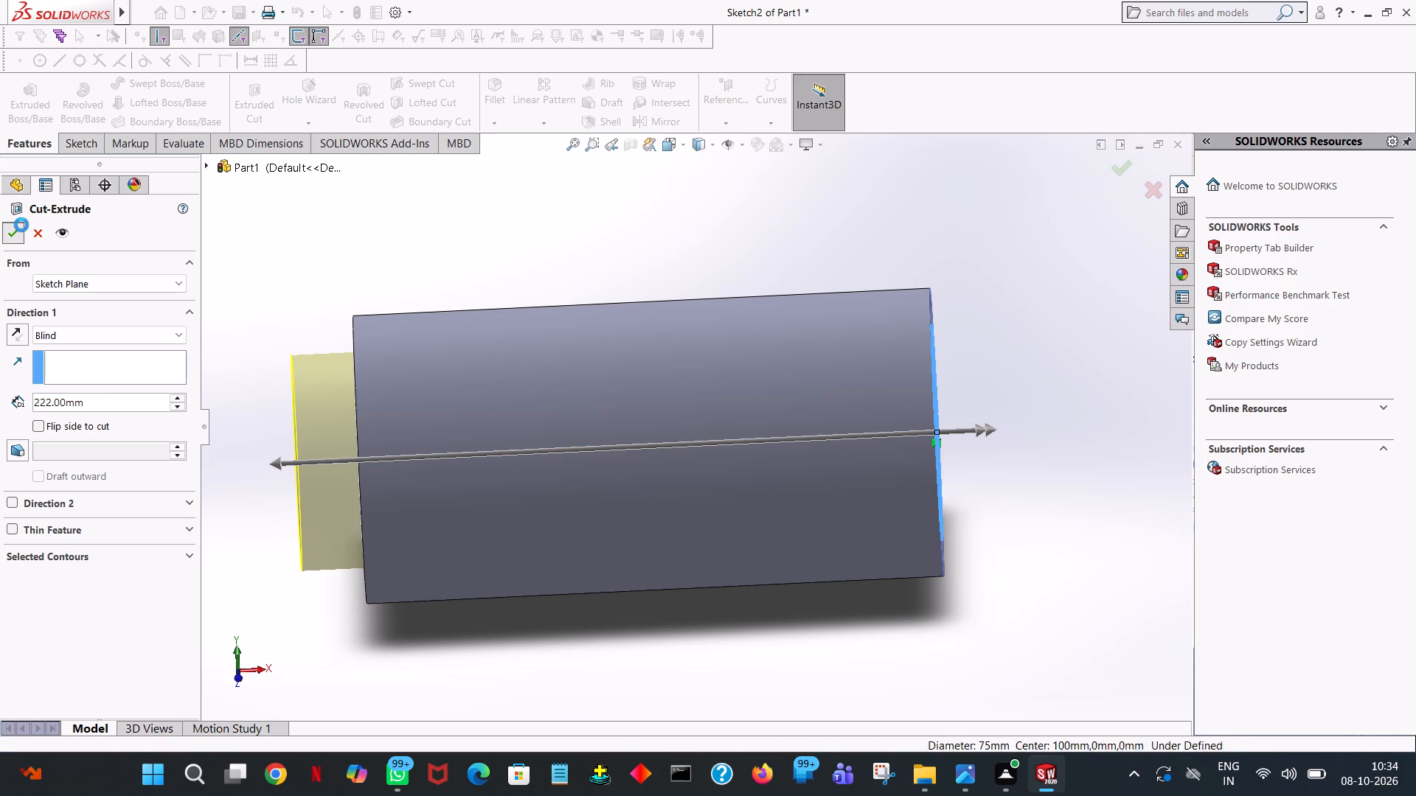
left_click(1018, 314)
Examine the bored cylinder from both ends and finish in the isometric view.
middle_click_drag(1028, 325, 1047, 321)
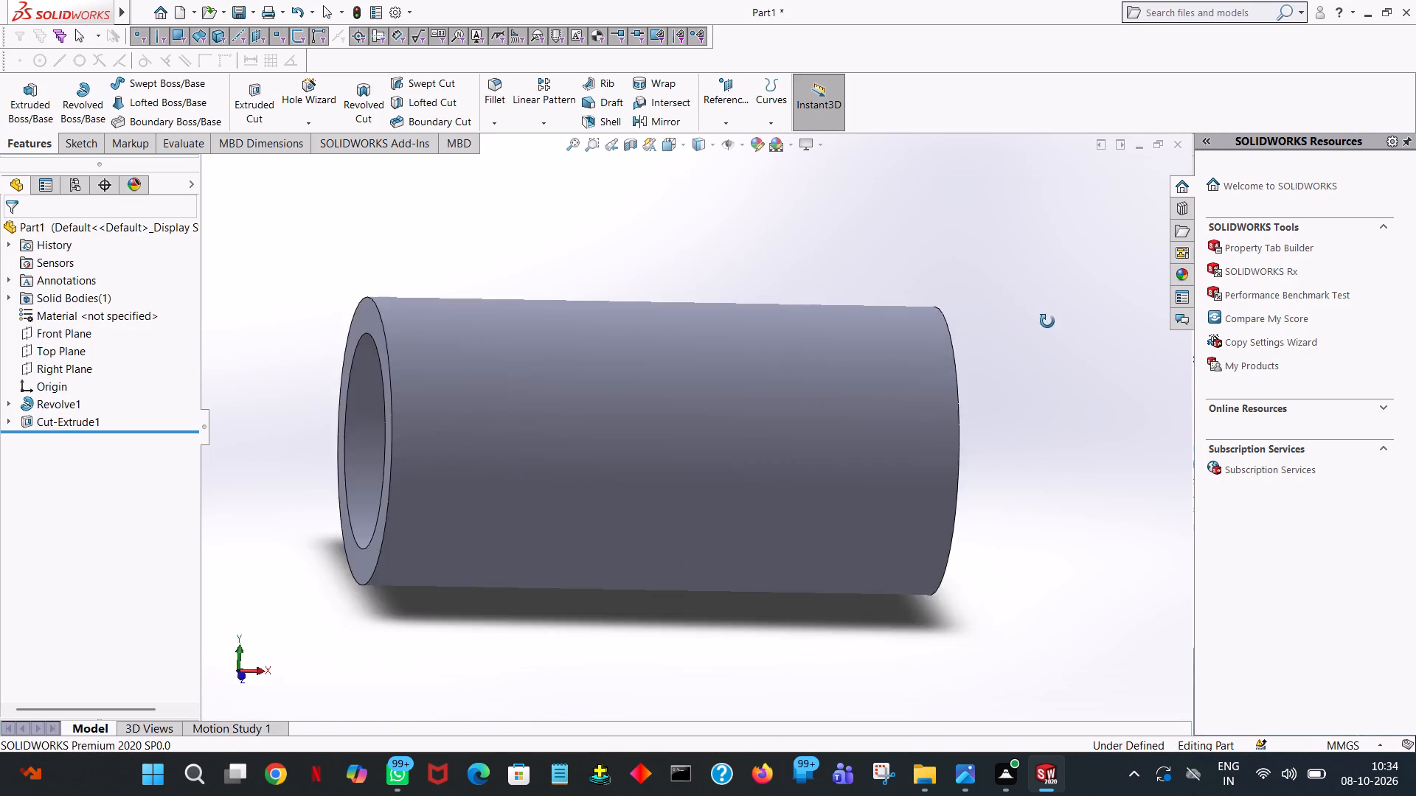
middle_click_drag(1047, 321, 1027, 201)
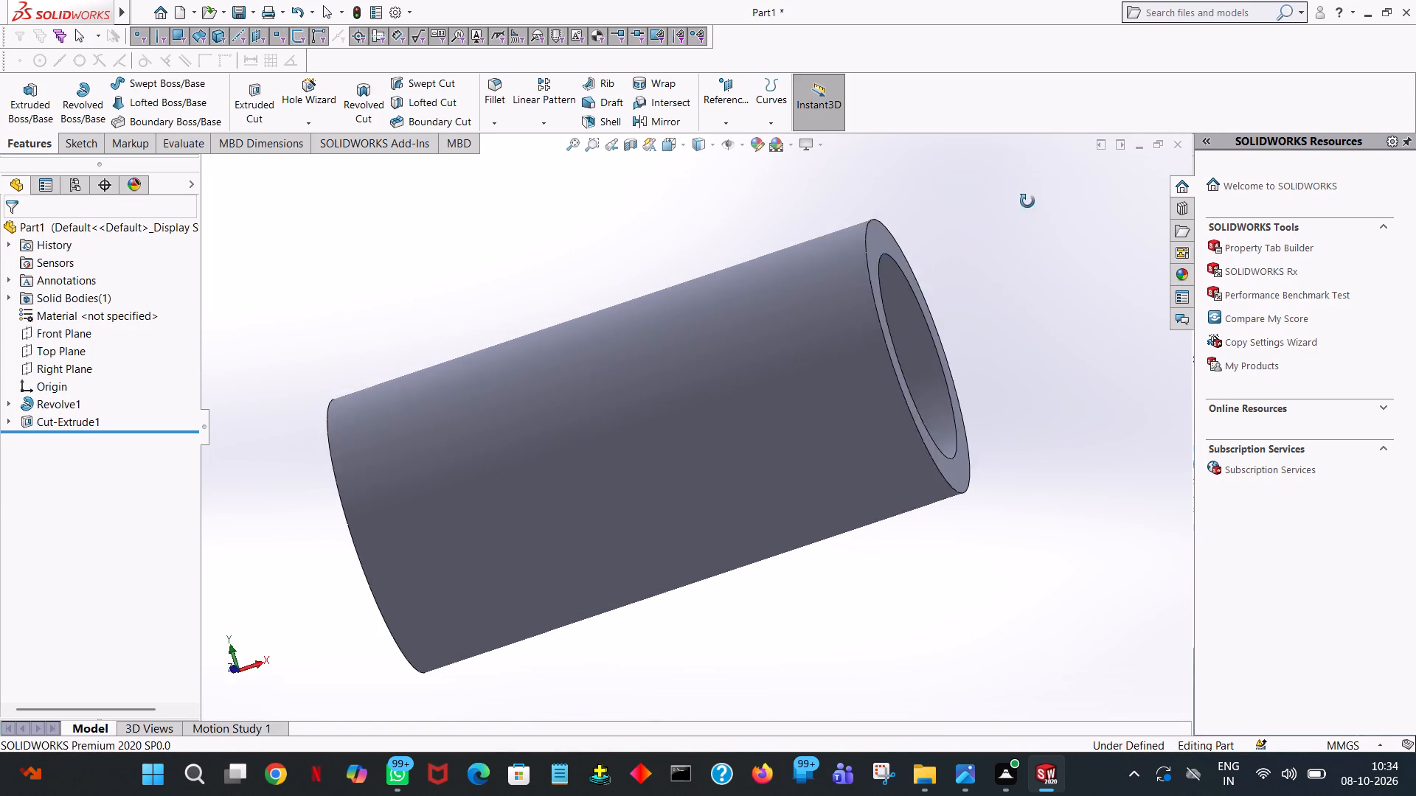
middle_click_drag(1027, 201, 865, 324)
middle_click(865, 324)
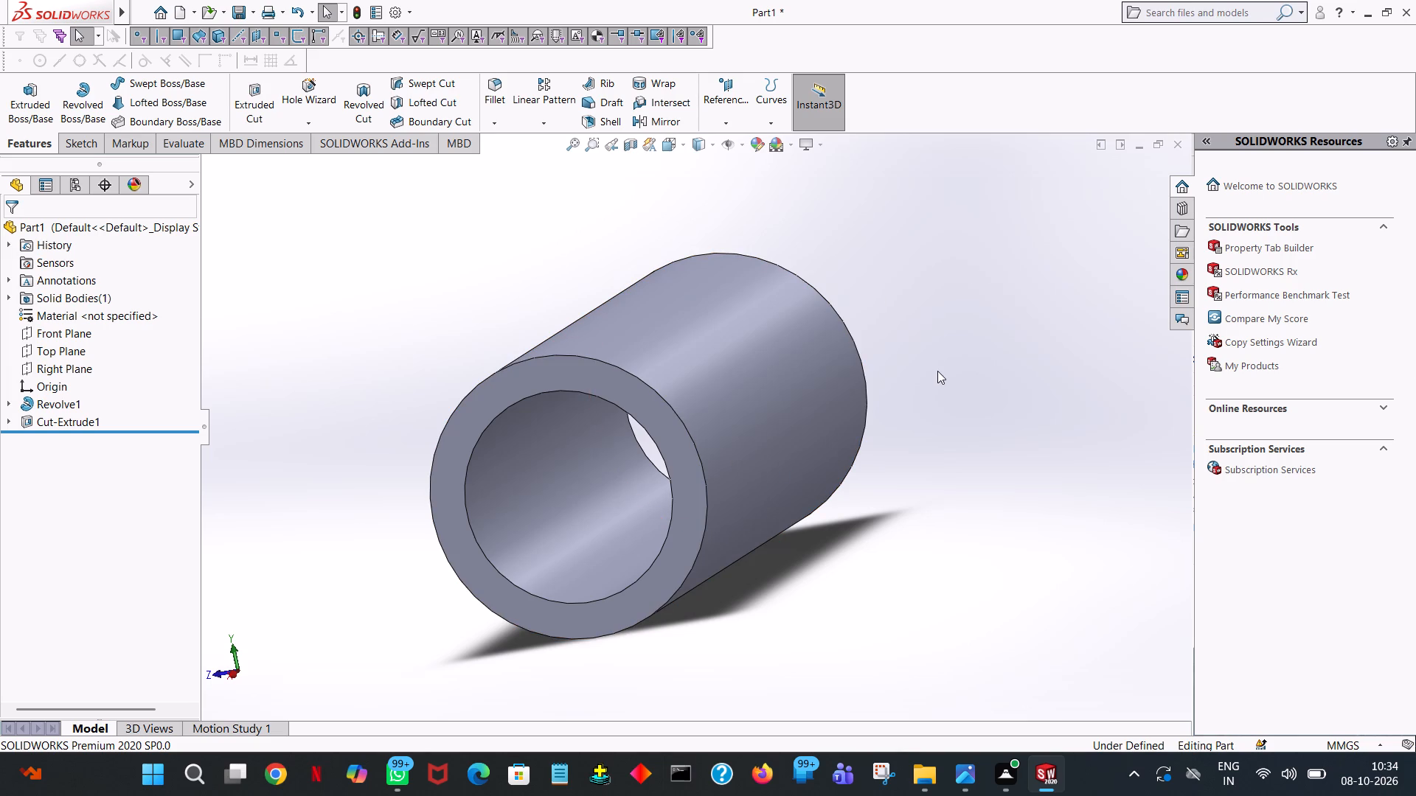
key("ctrl+7")
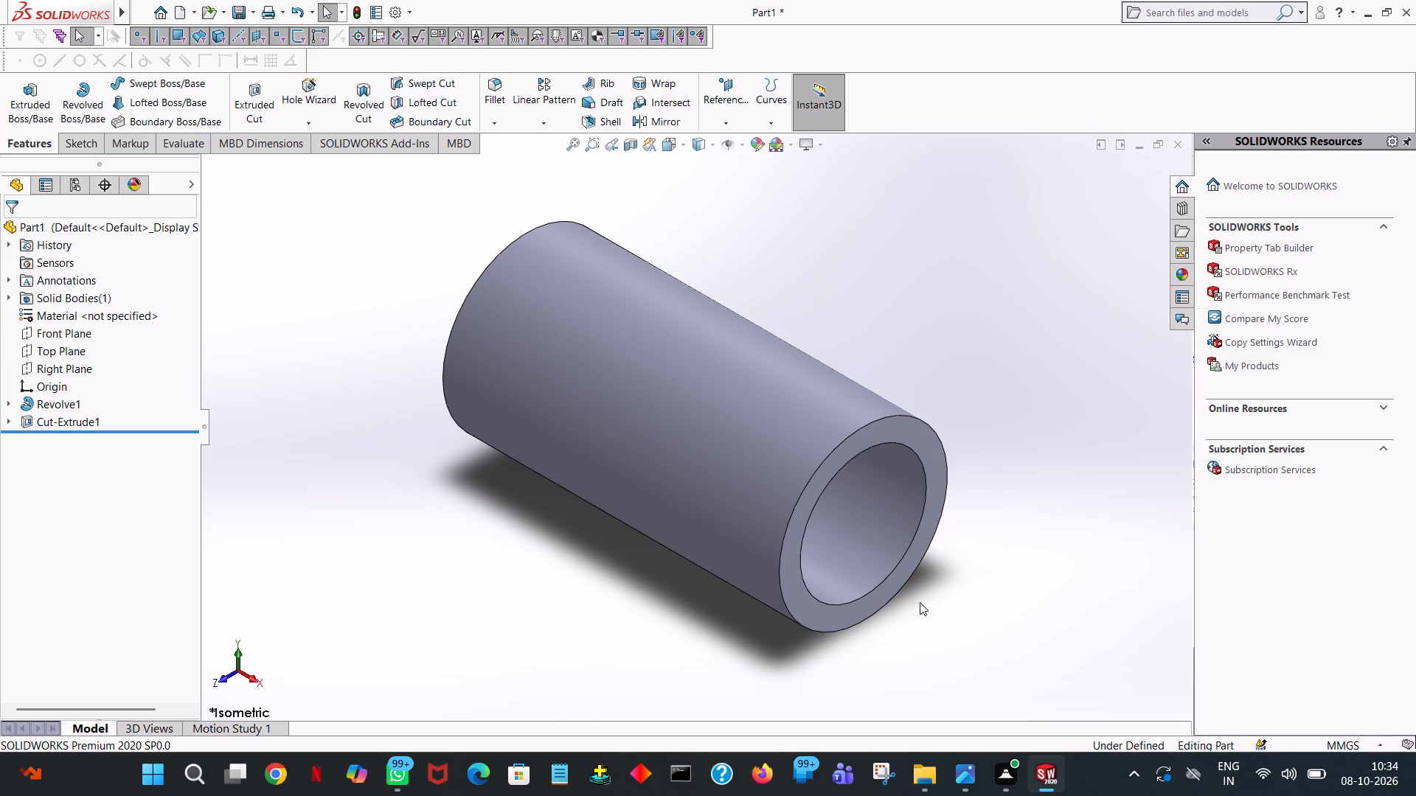
middle_click_drag(1018, 422, 1001, 313)
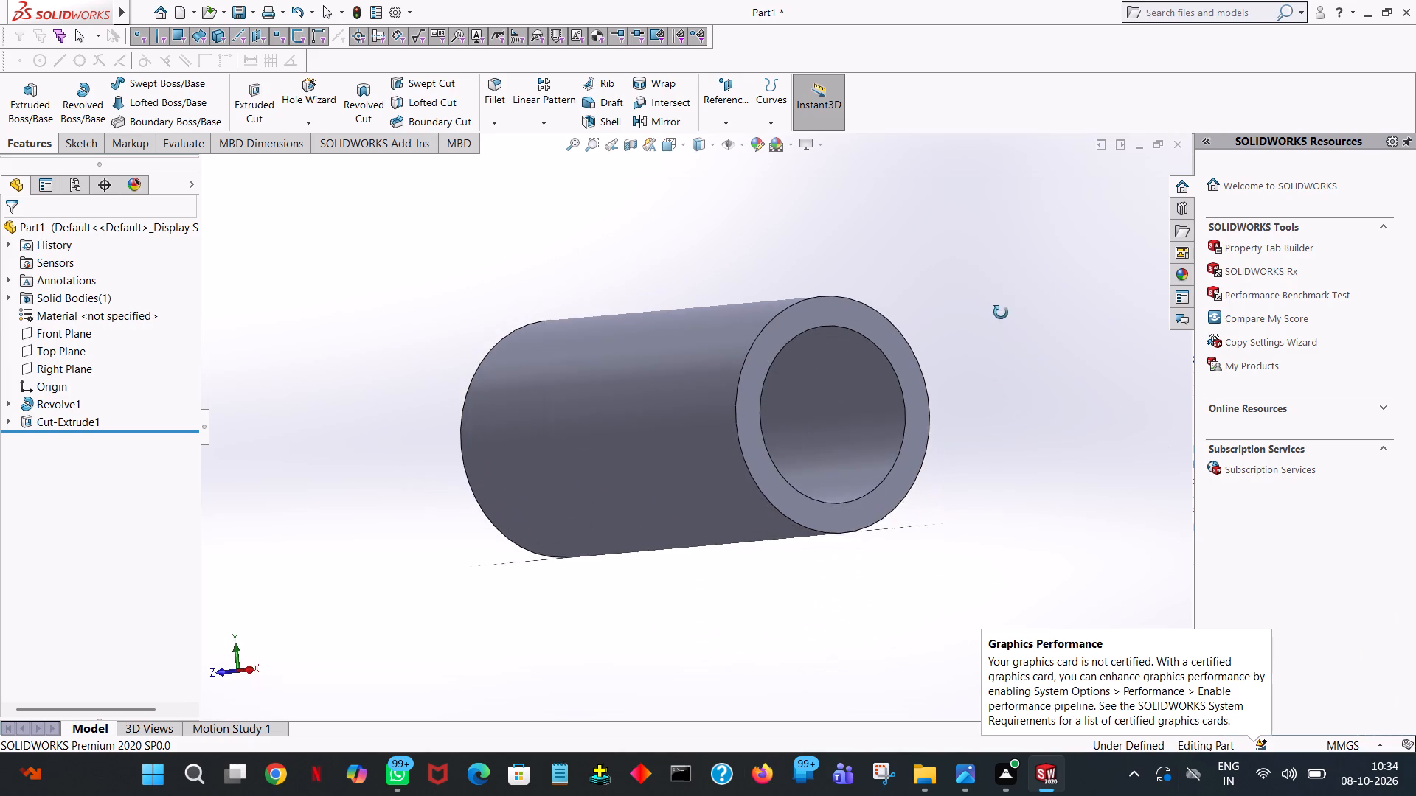
middle_click_drag(1001, 313, 1000, 309)
left_click(1021, 295)
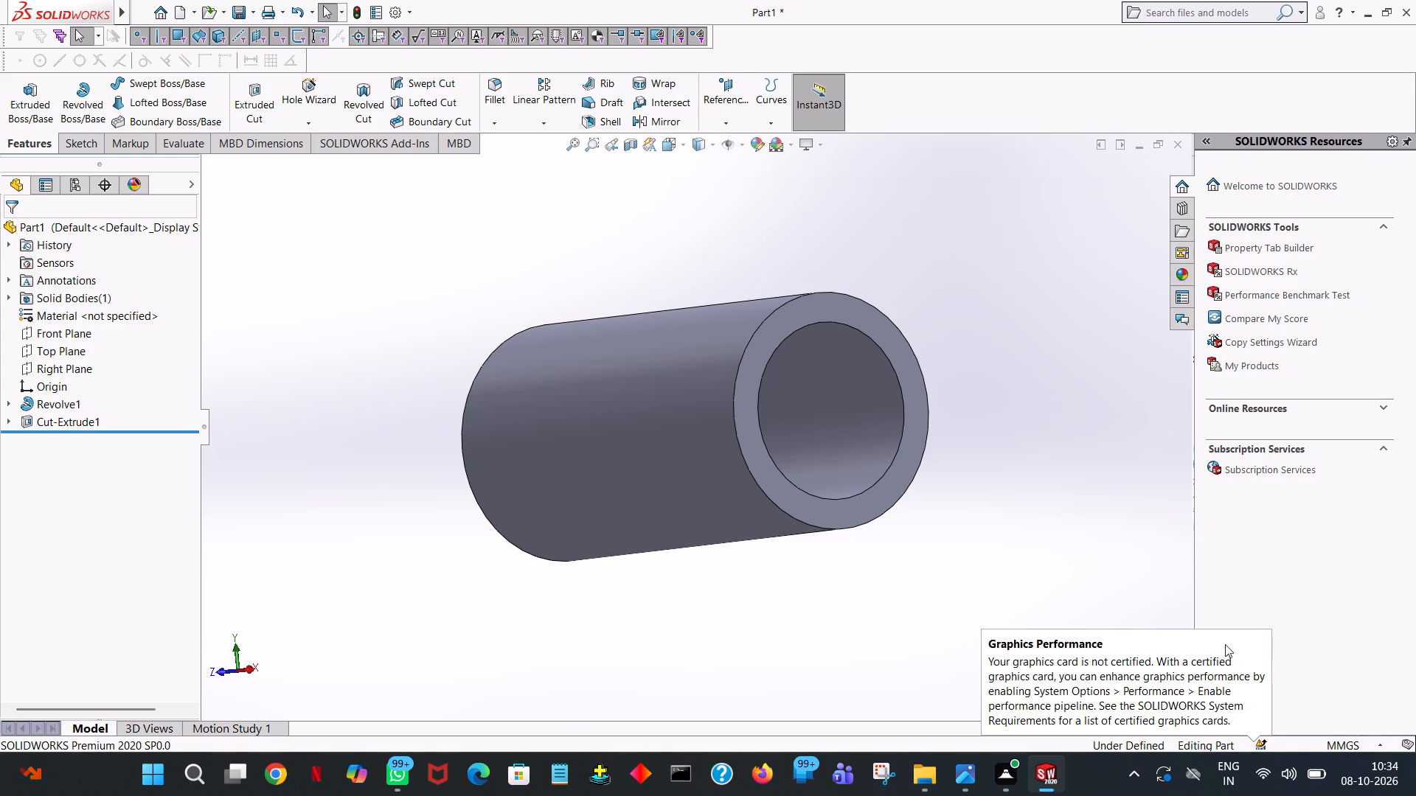
left_click(988, 534)
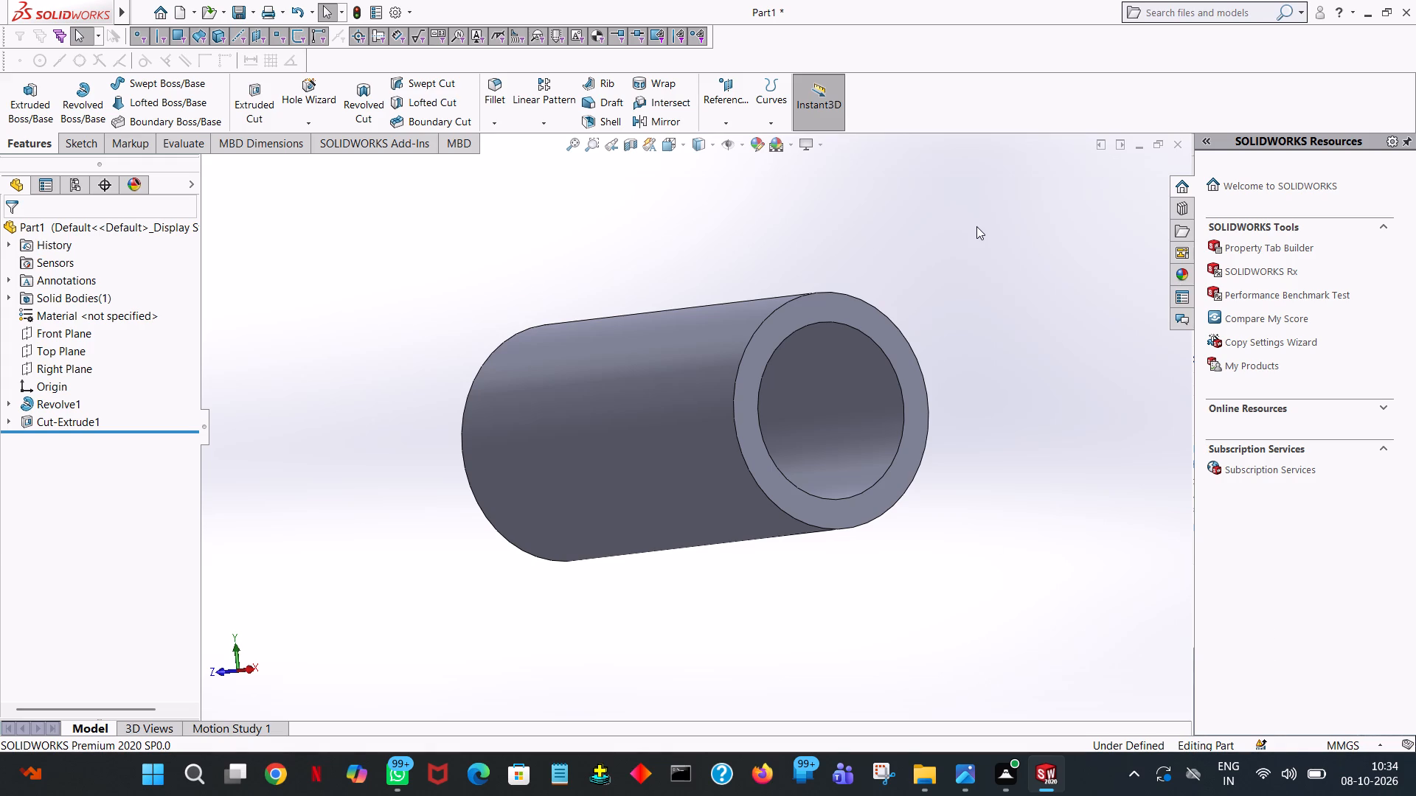
key("ctrl+7")
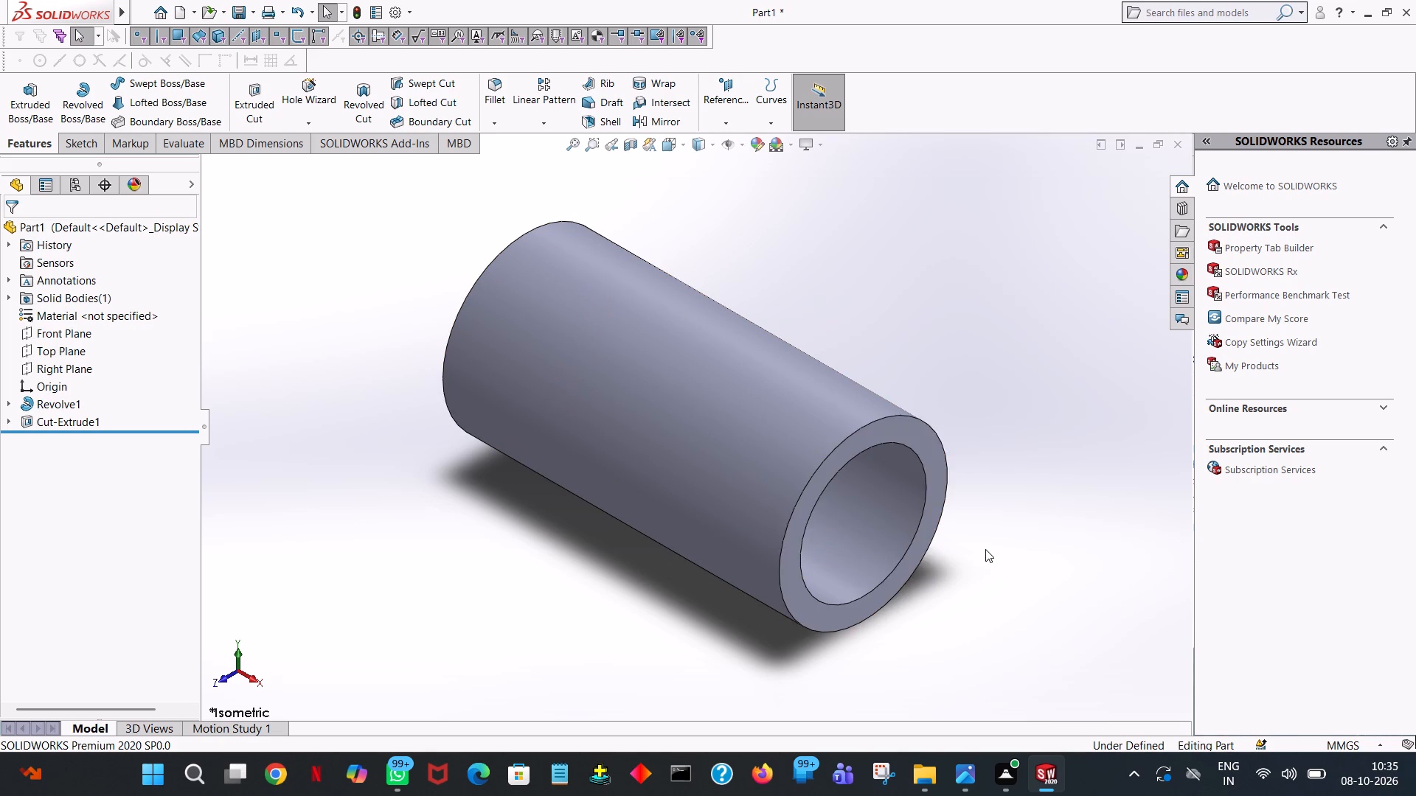
middle_click_drag(985, 549, 1103, 688)
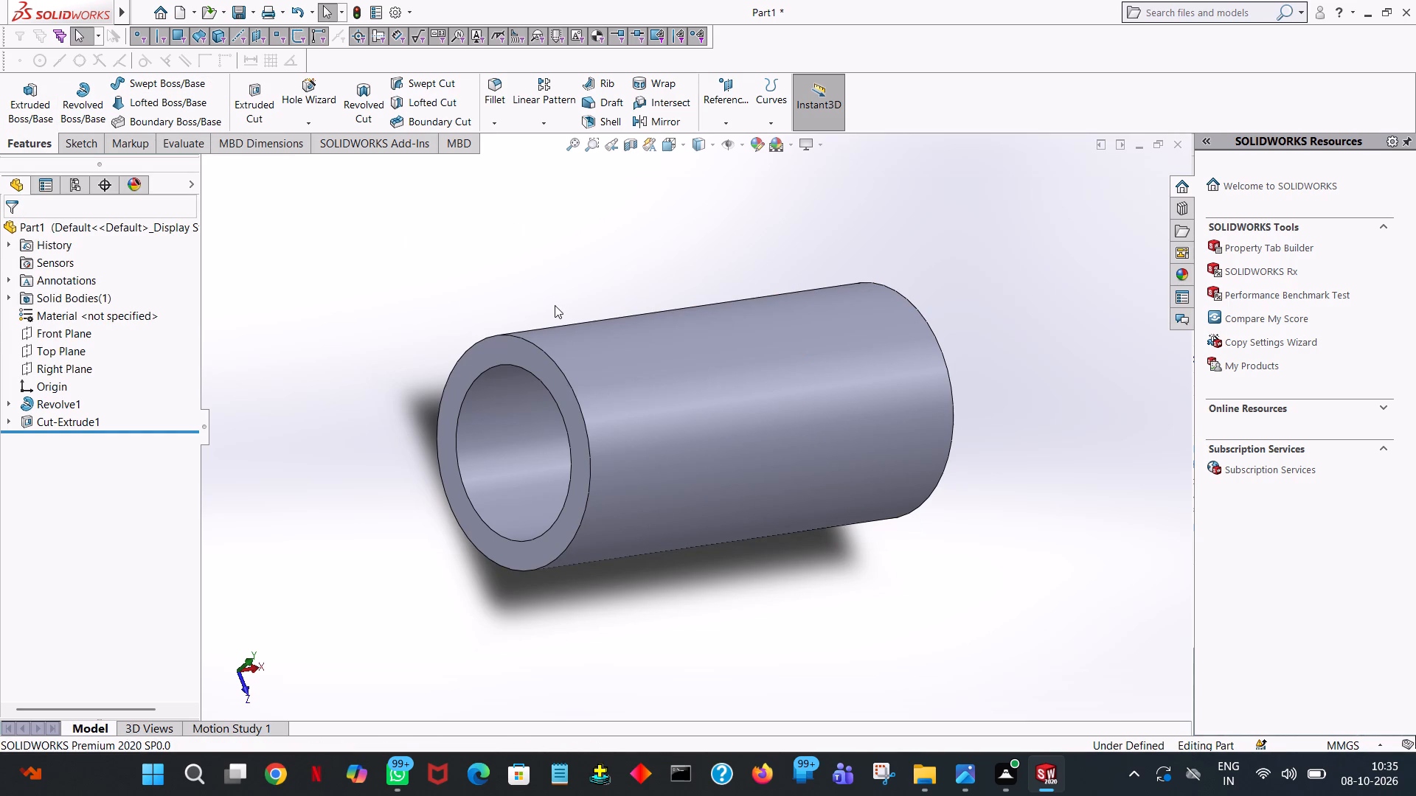
key("ctrl+7")
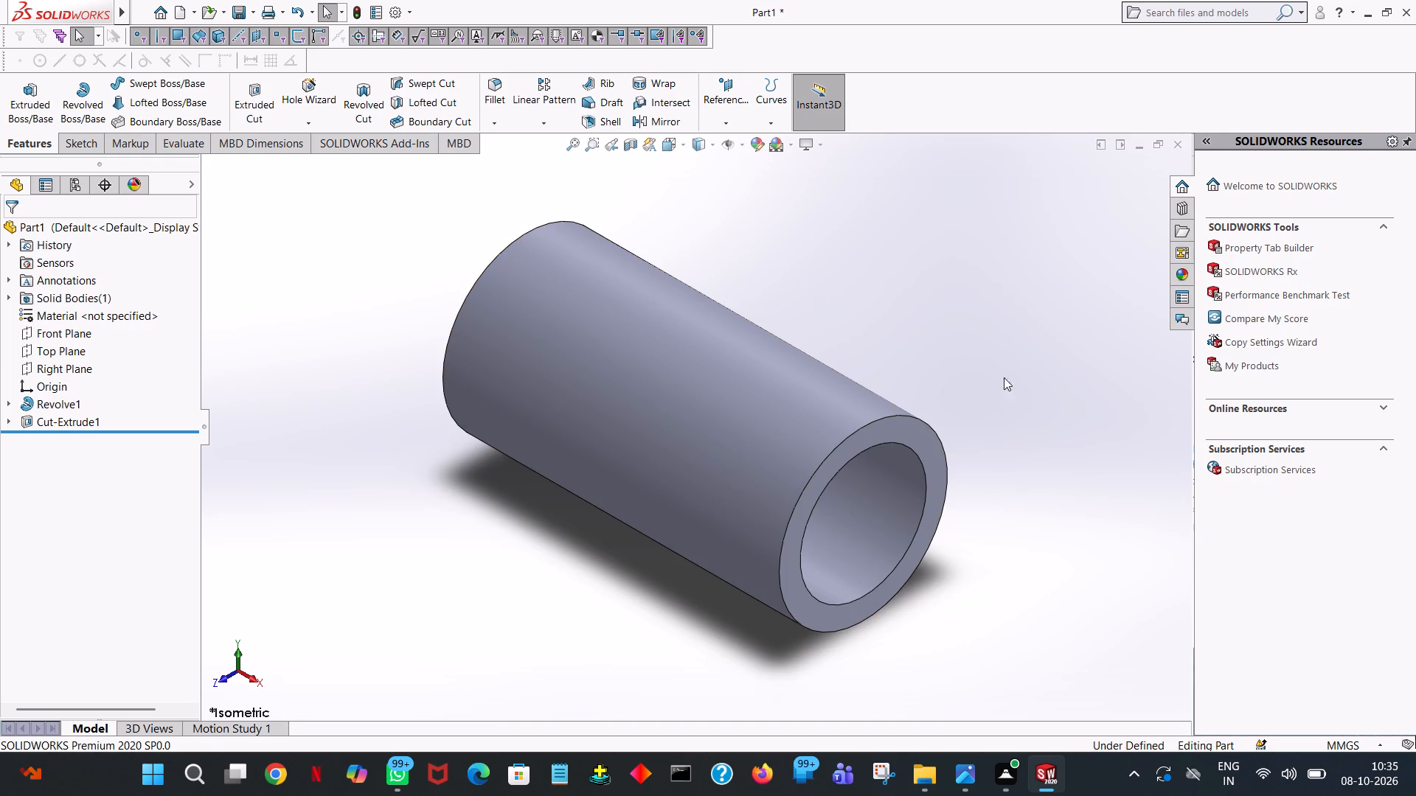
Start an Extruded Boss/Base sketch on the cylinder's +X end face and view it face-on.
left_click(24, 88)
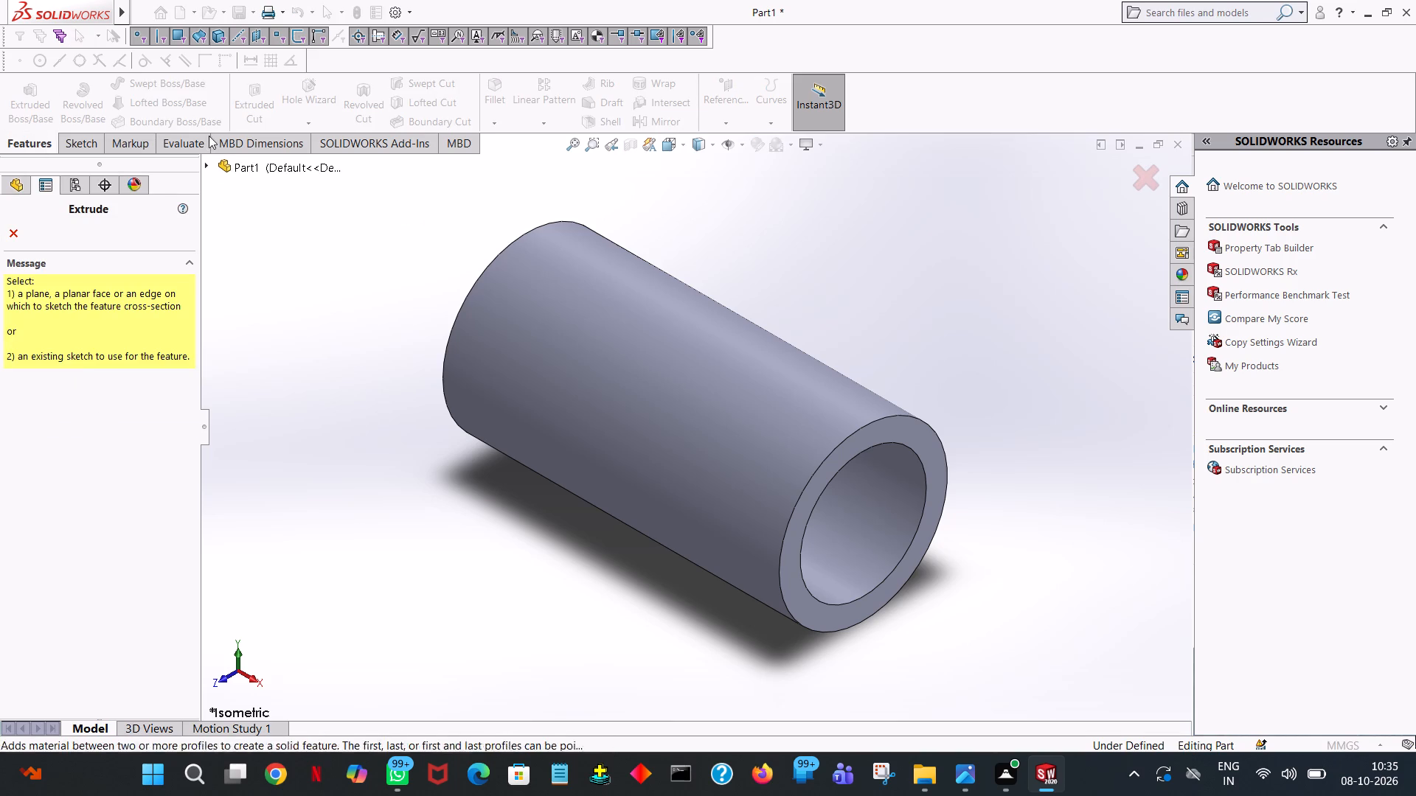
left_click(890, 436)
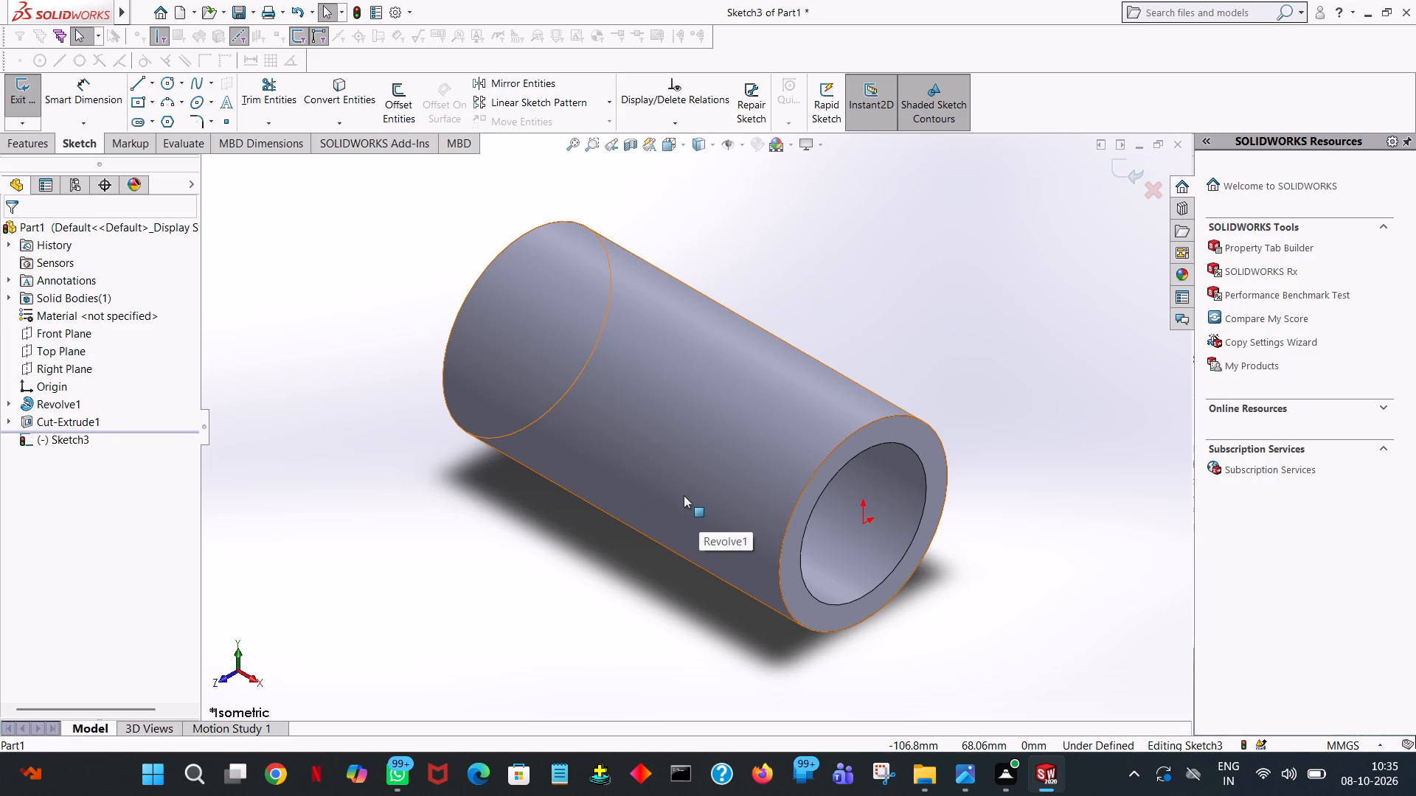
key("space")
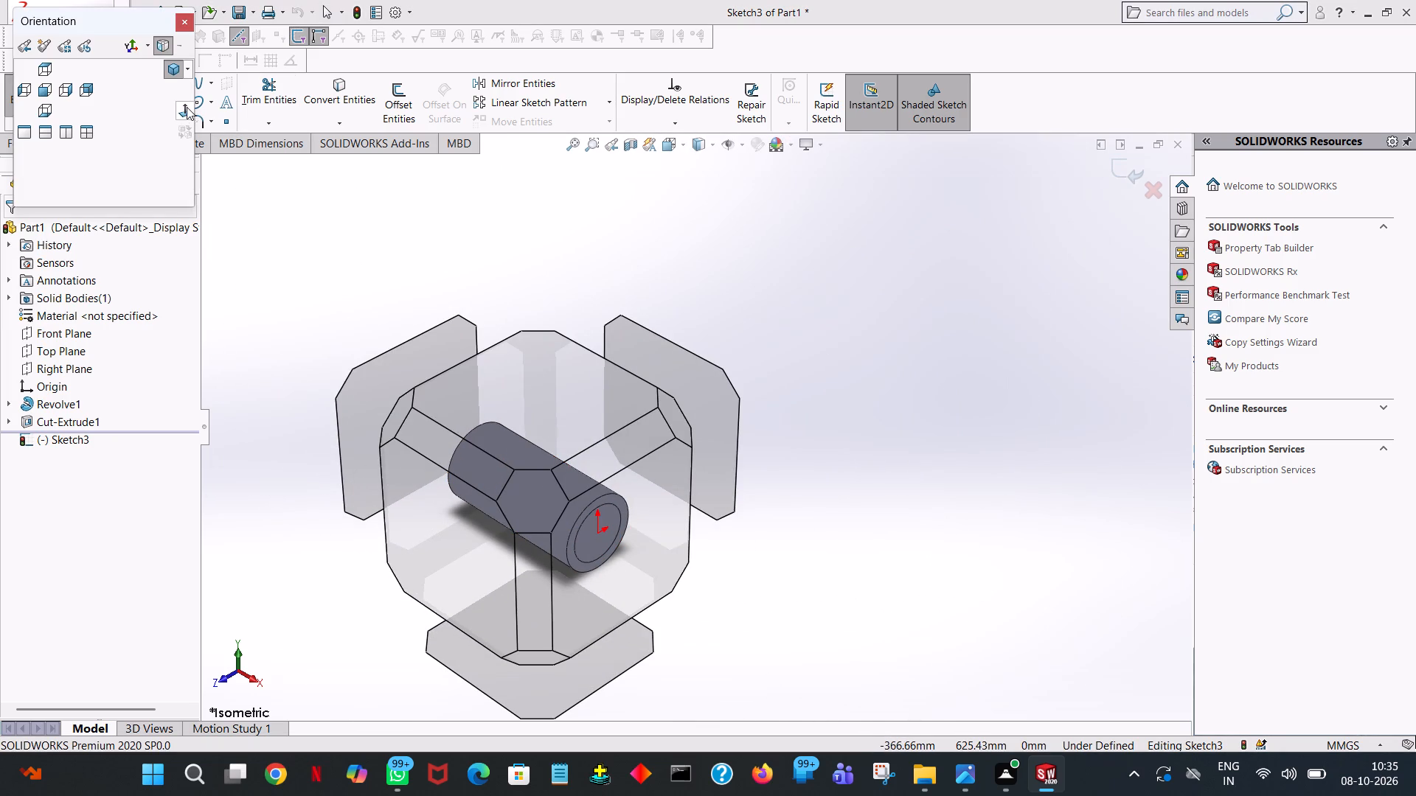
left_click(187, 107)
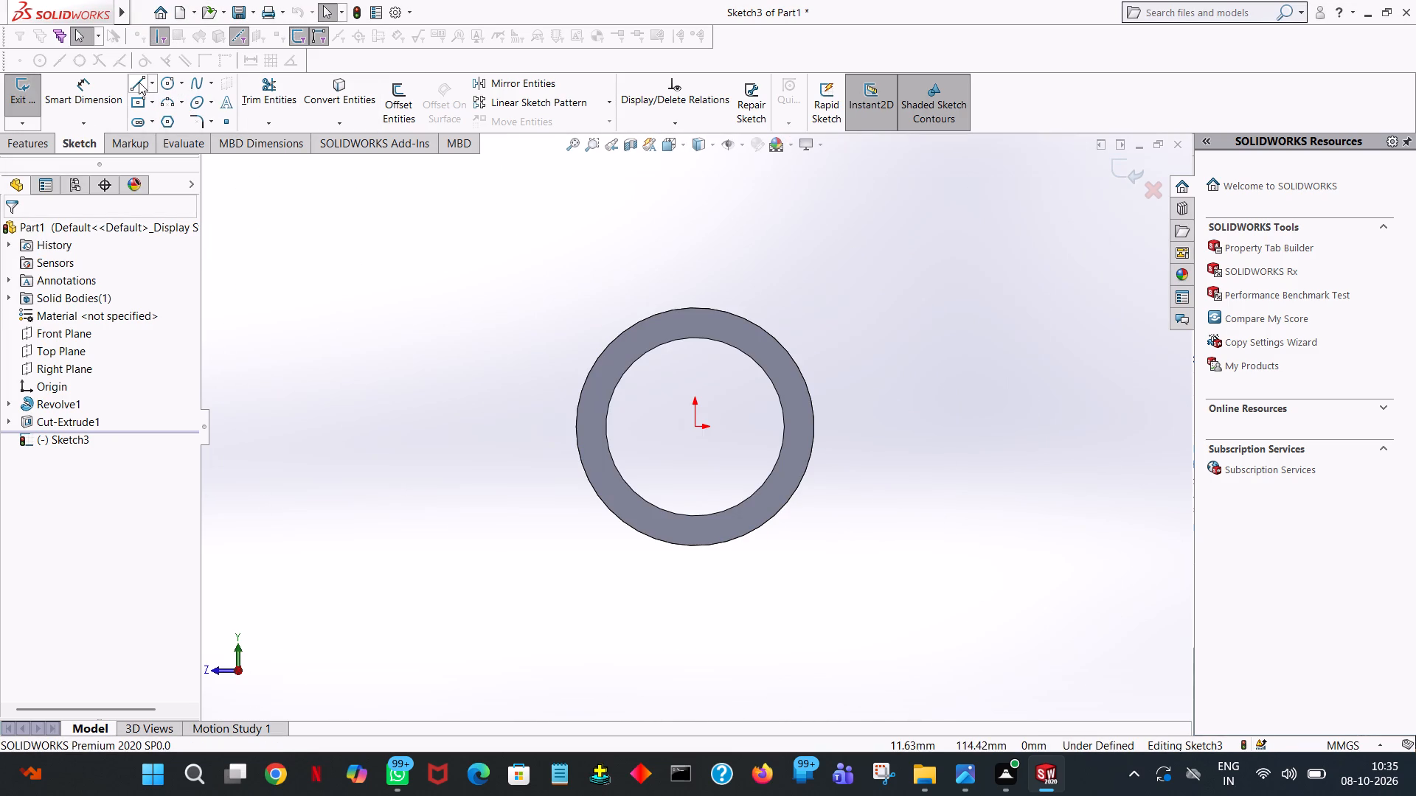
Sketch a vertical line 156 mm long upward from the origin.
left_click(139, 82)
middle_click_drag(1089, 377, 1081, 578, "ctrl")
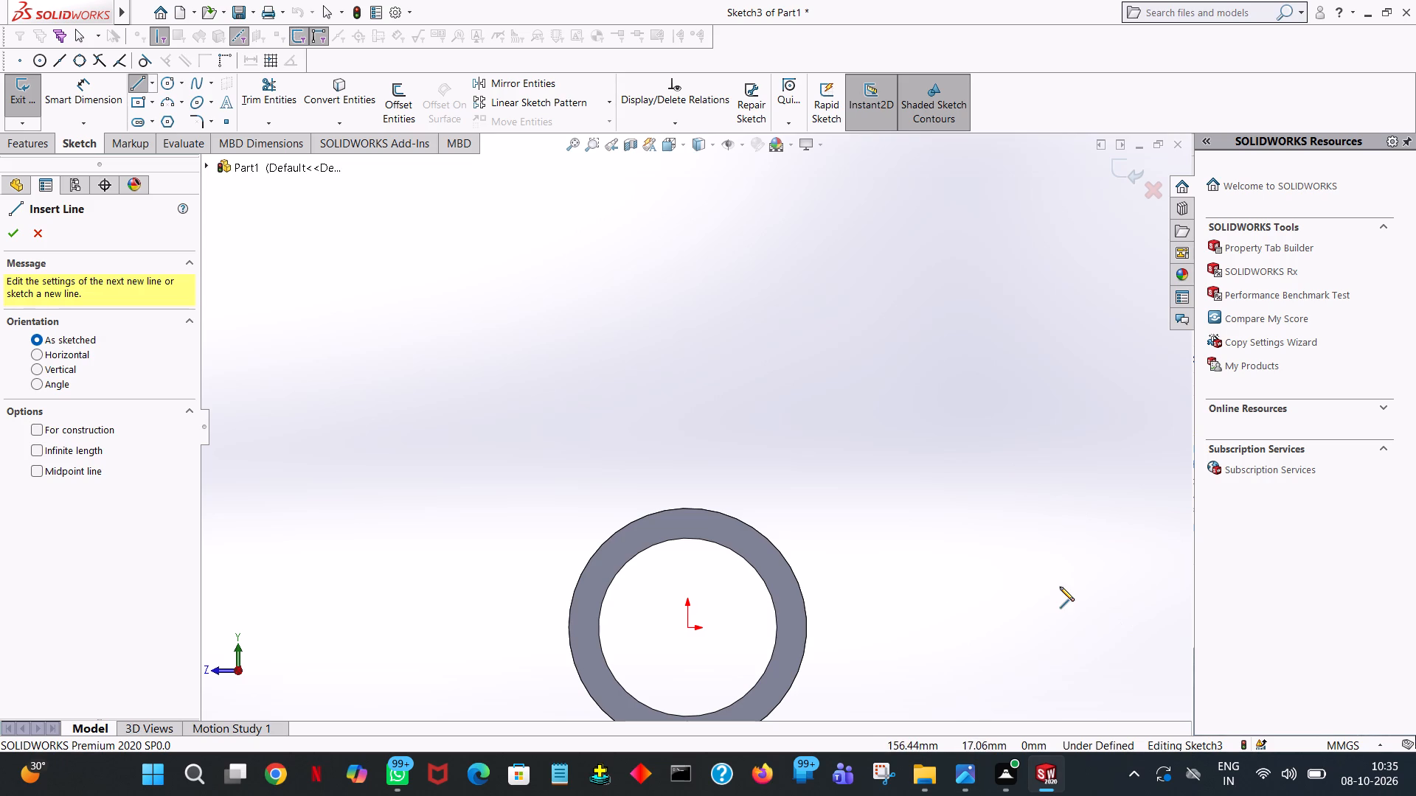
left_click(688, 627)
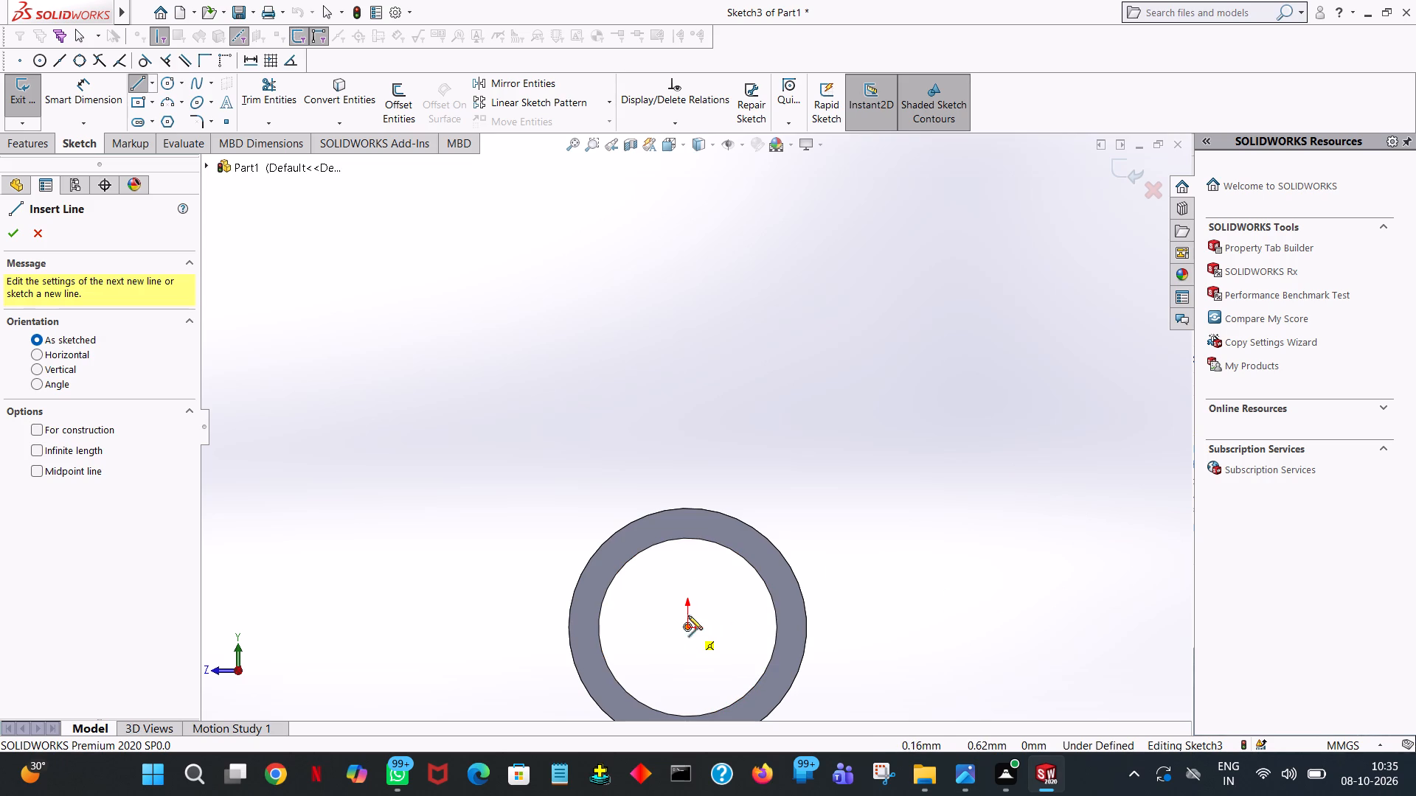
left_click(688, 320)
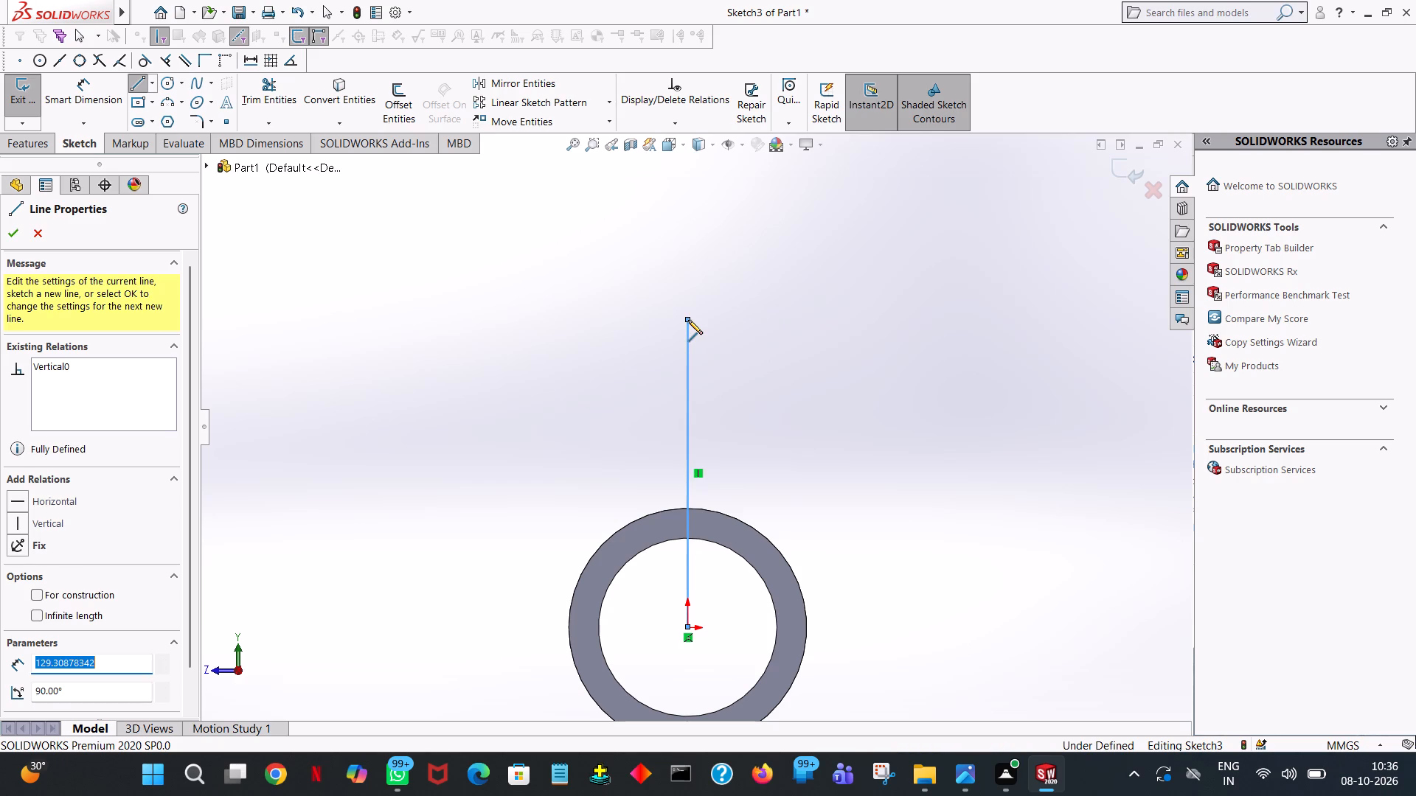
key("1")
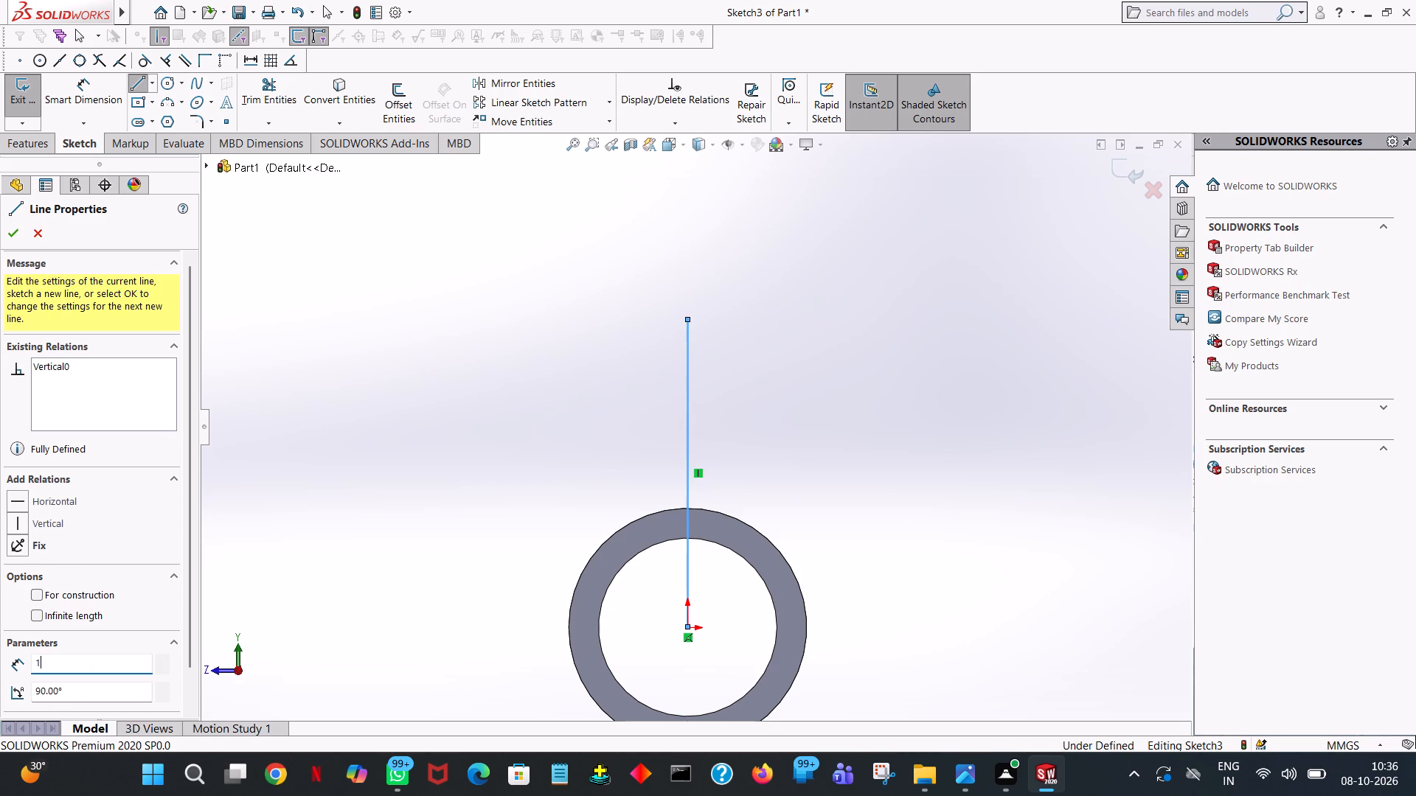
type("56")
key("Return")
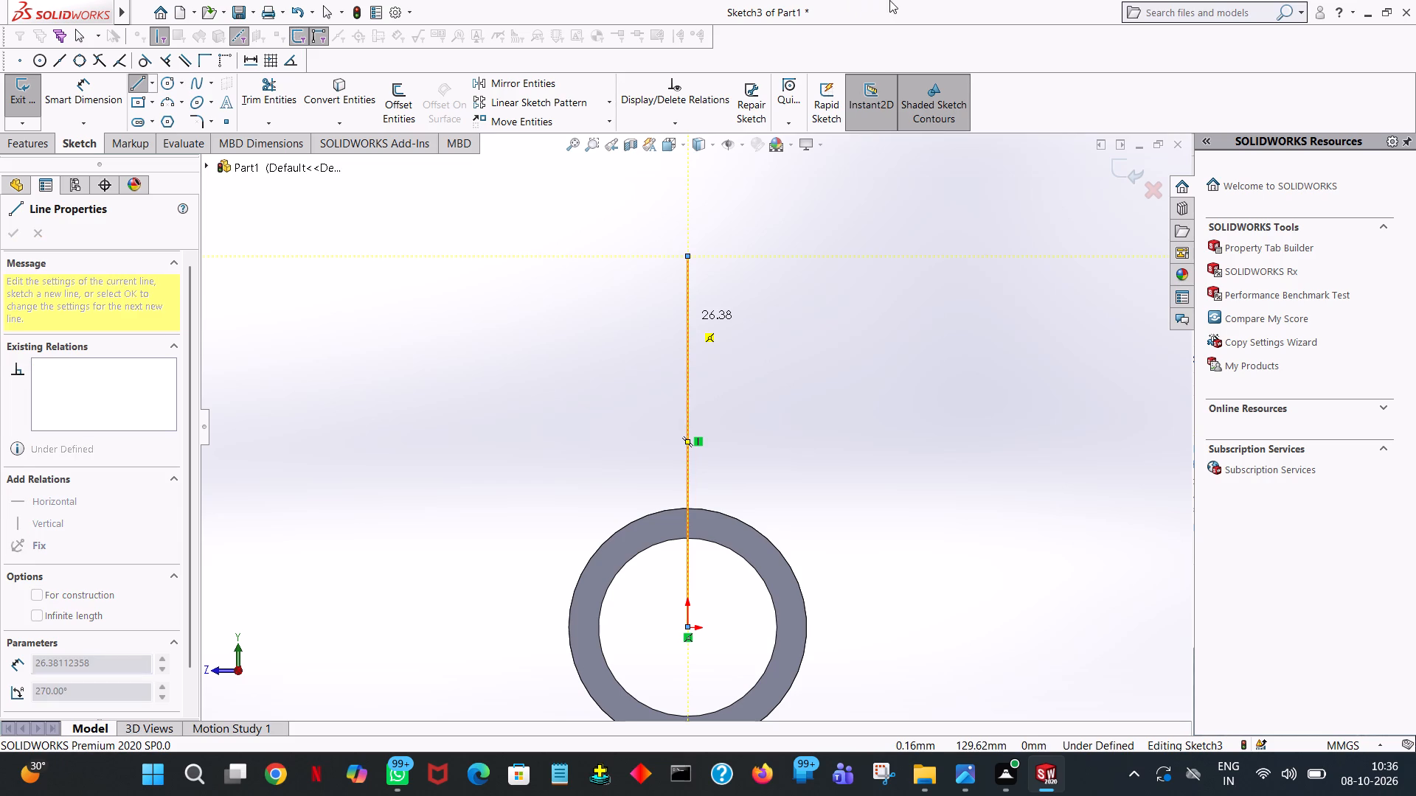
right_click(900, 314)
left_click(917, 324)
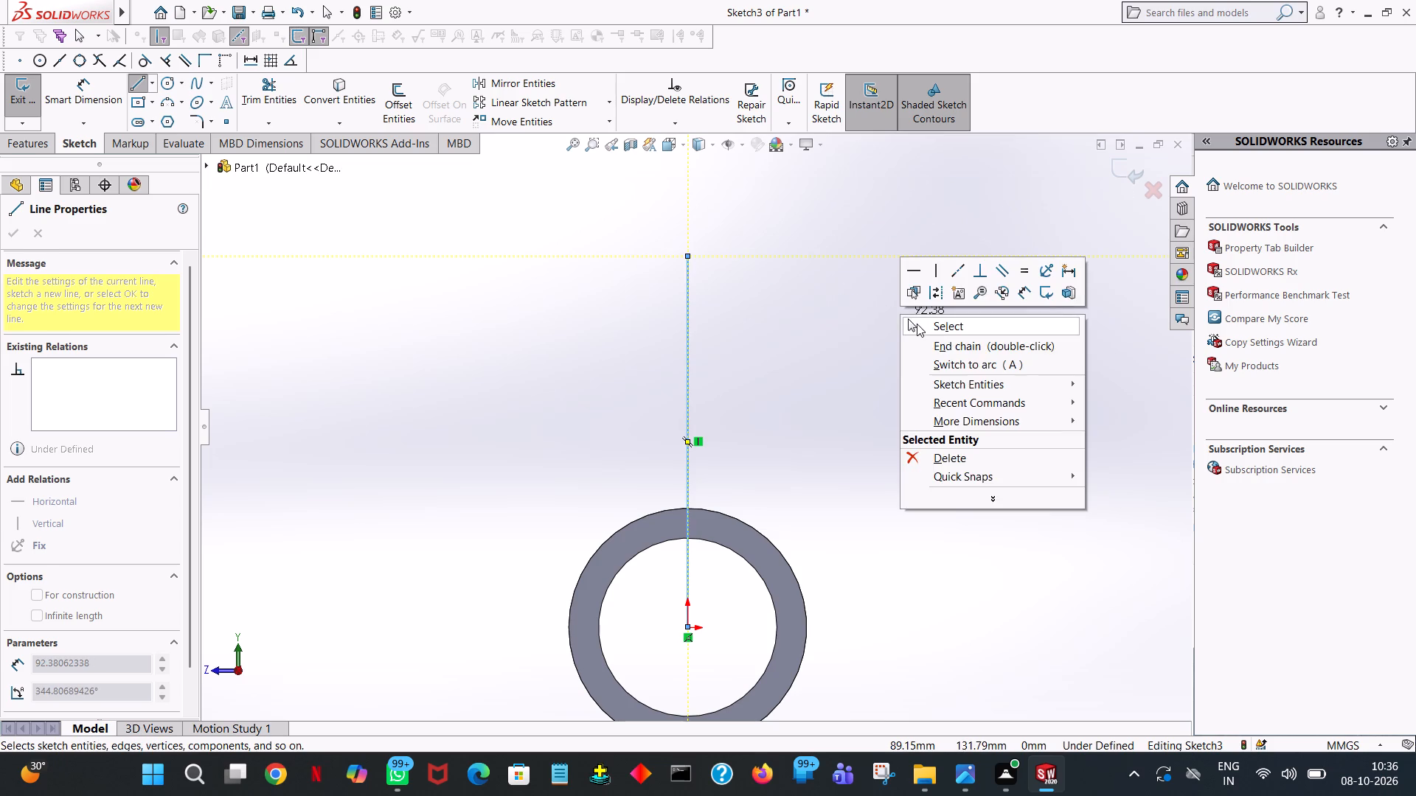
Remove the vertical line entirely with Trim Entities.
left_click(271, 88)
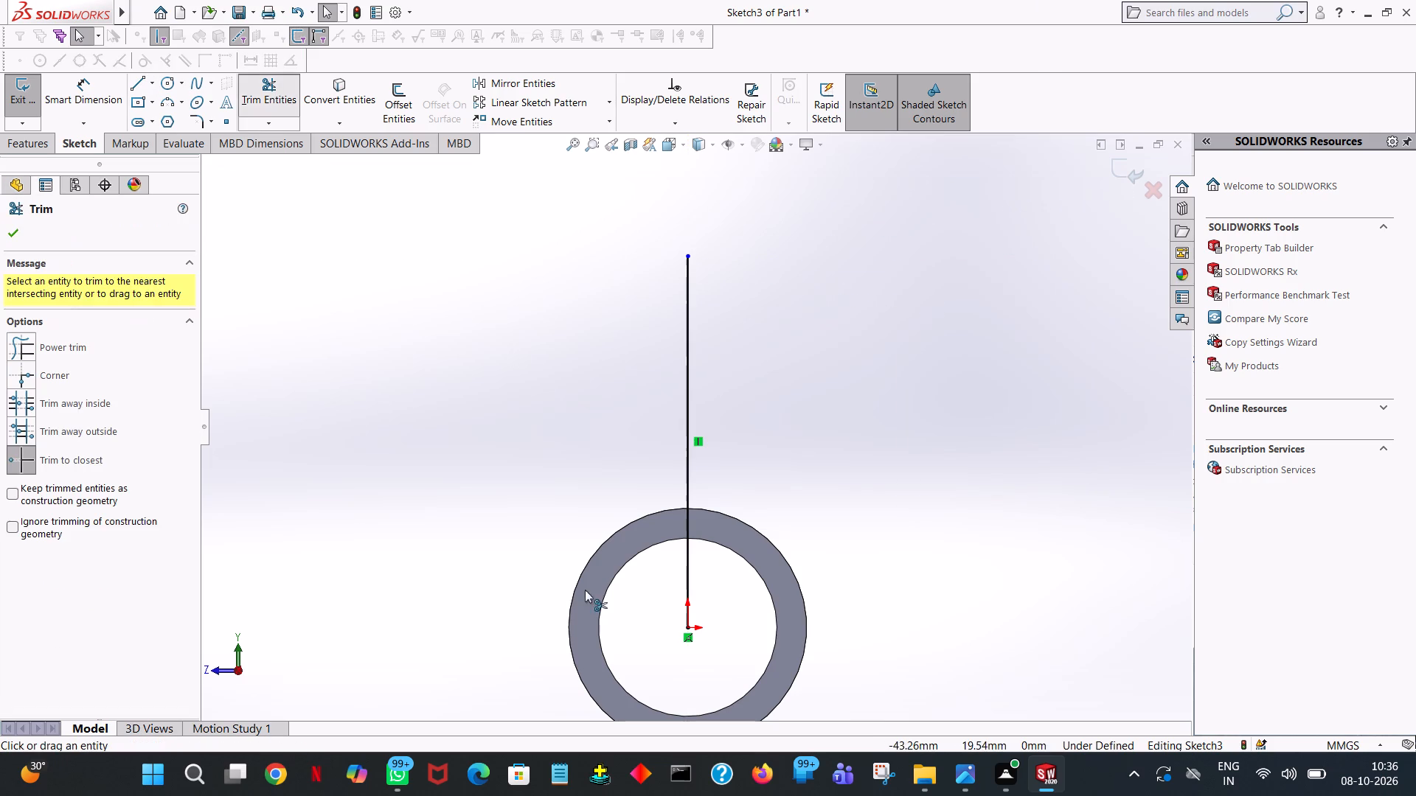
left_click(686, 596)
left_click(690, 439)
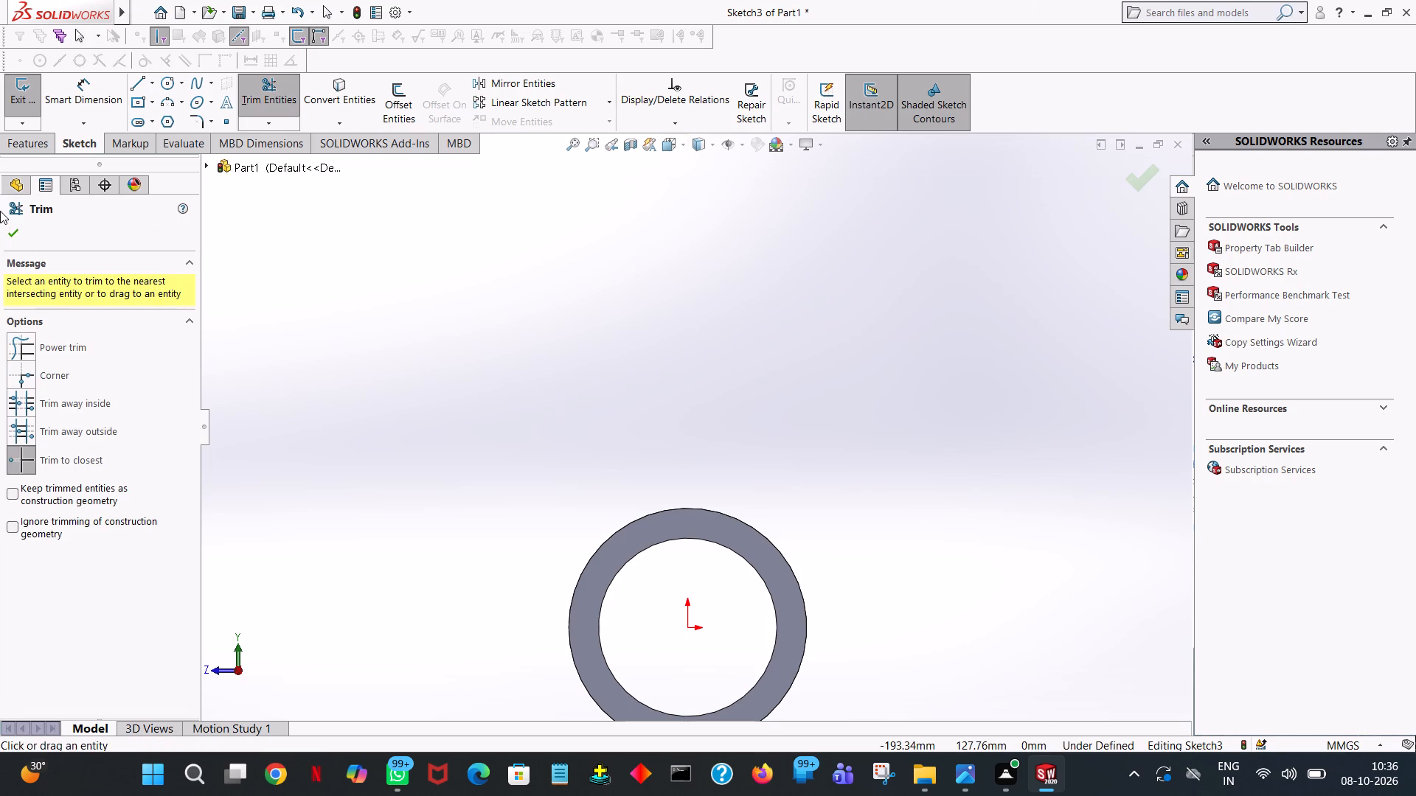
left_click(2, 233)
Sketch a vertical line upward from the origin with length 56+16 mm.
left_click(133, 85)
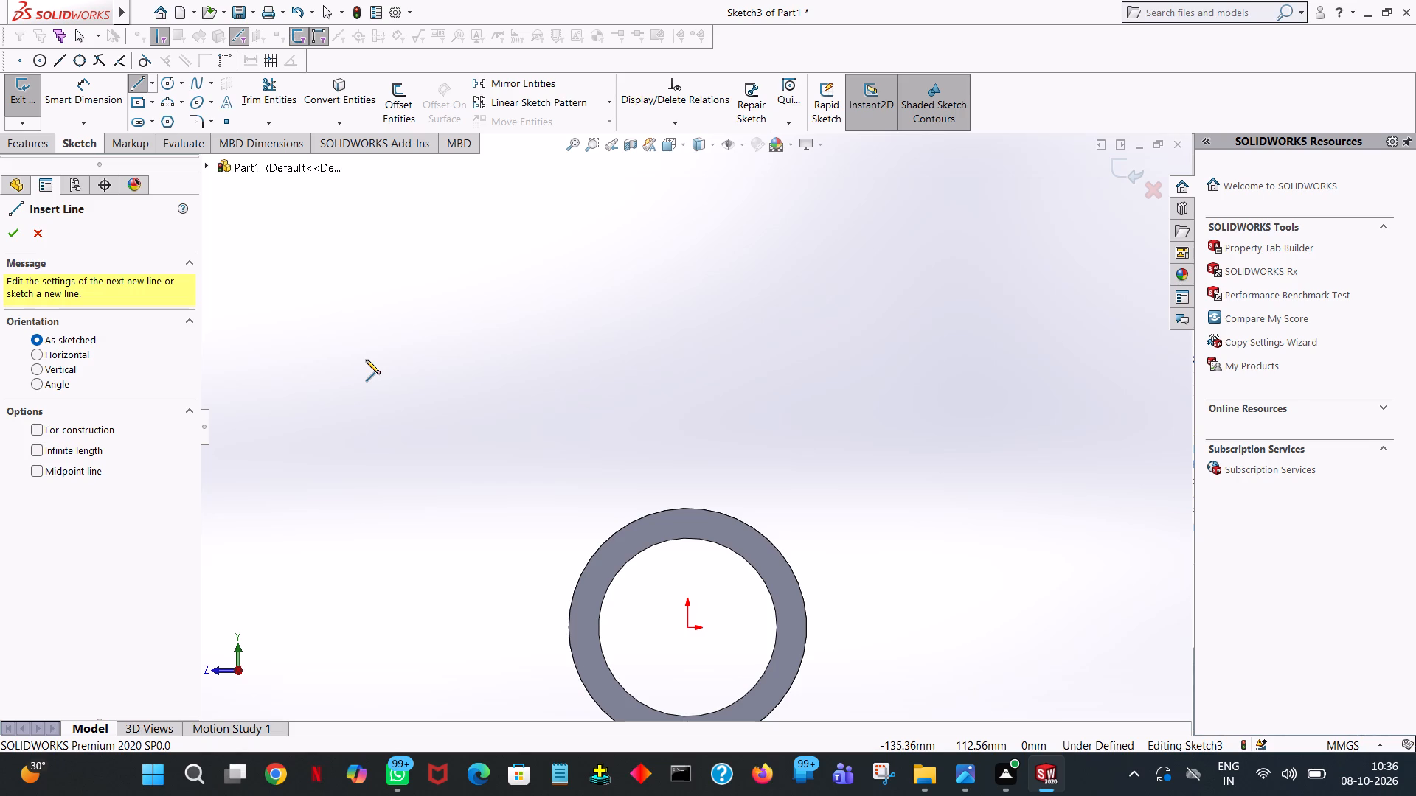
left_click(687, 626)
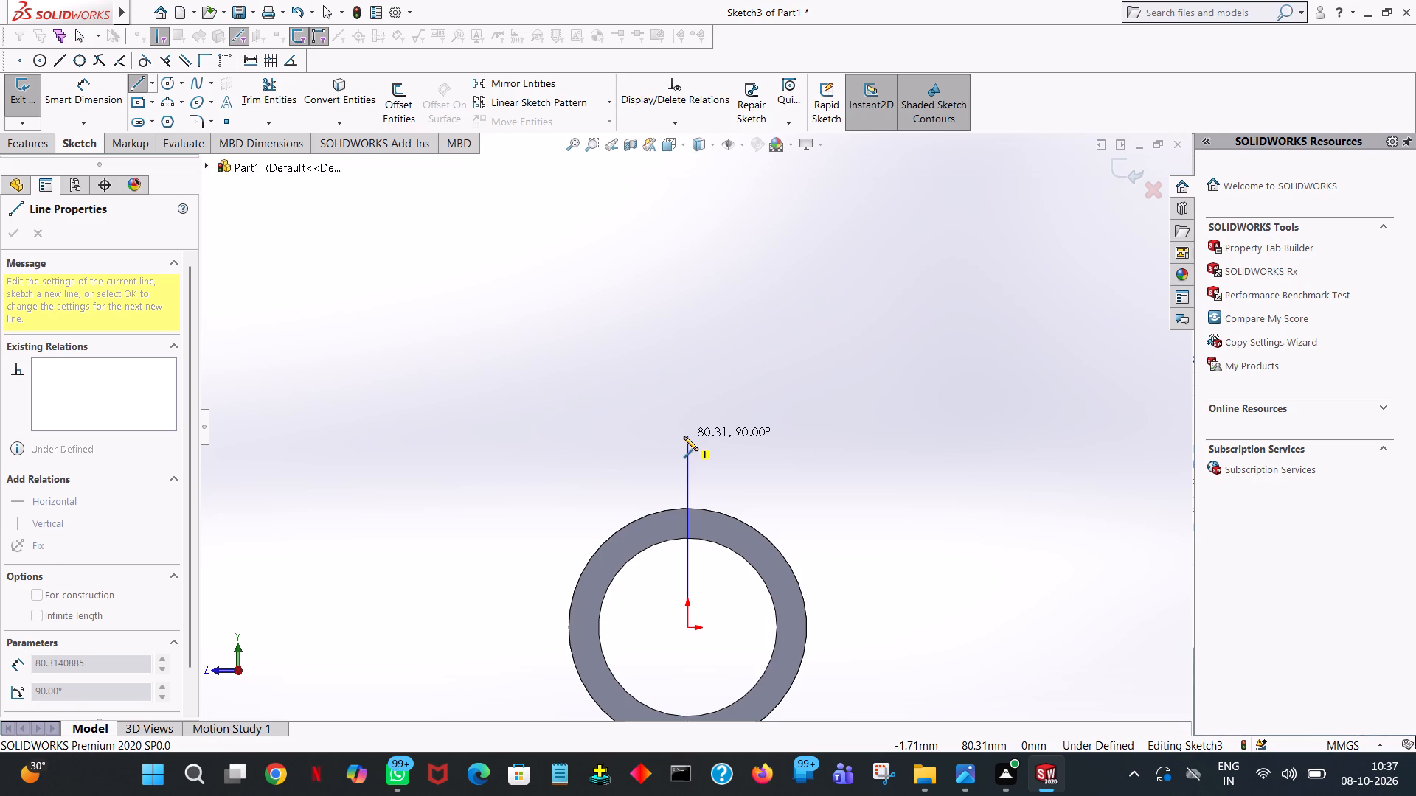
left_click(684, 436)
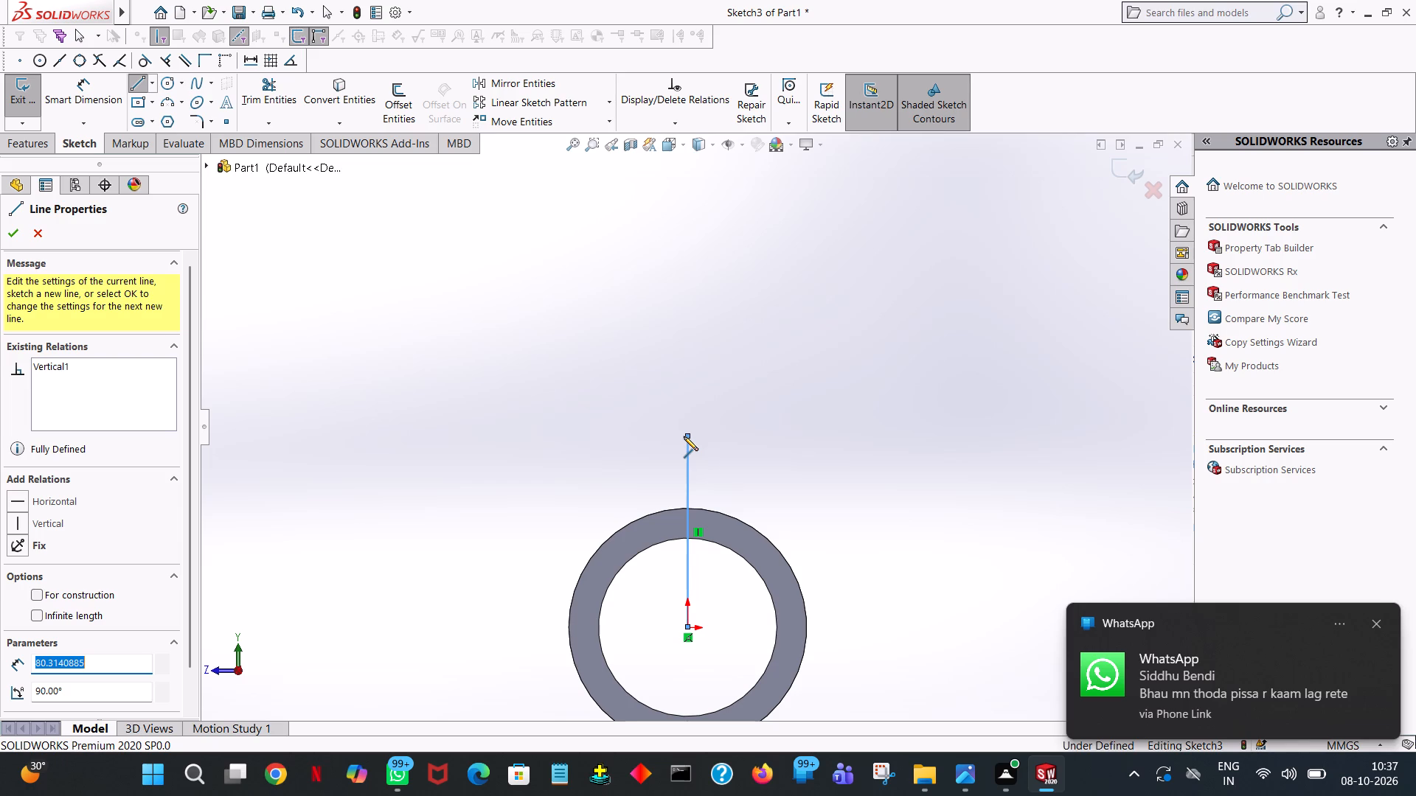
type("56+")
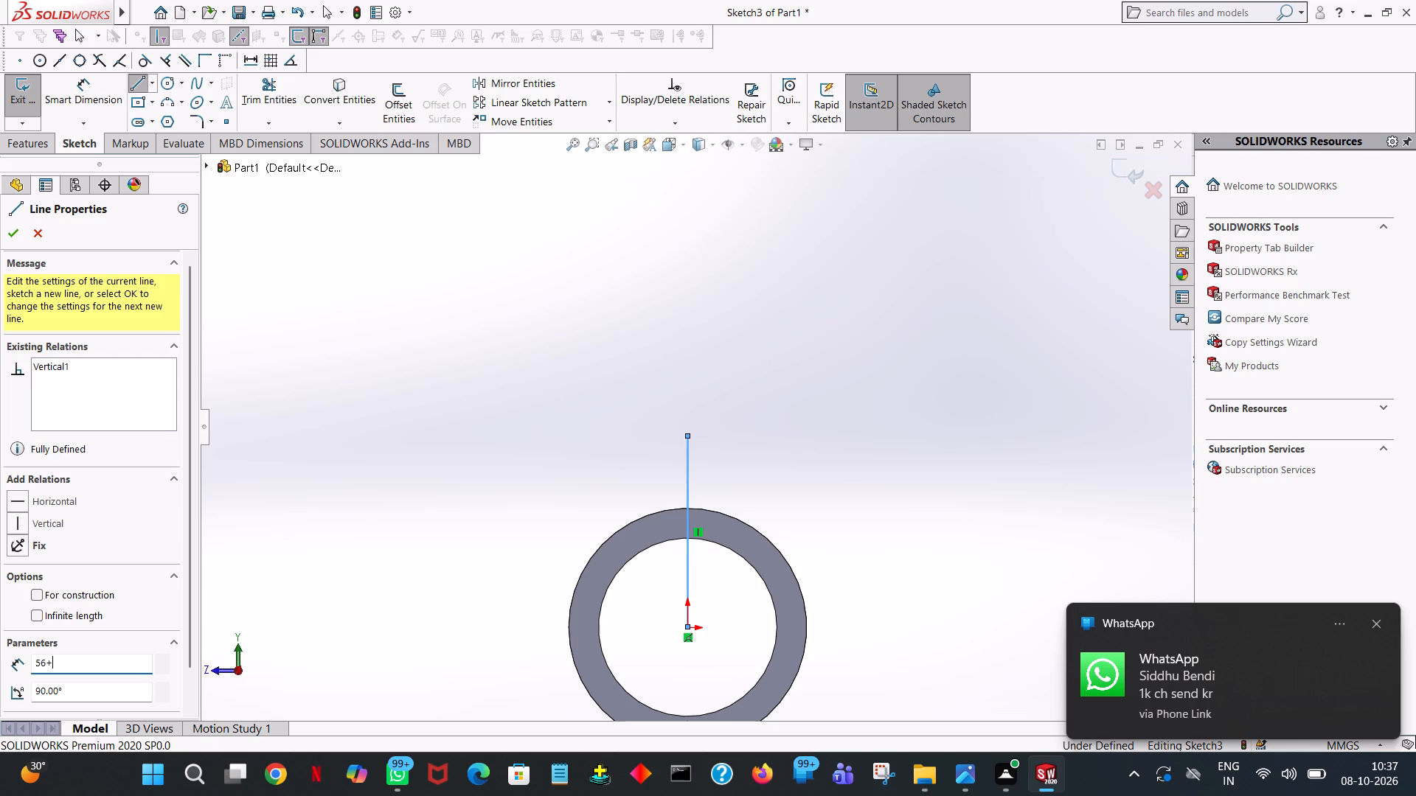
type("56+")
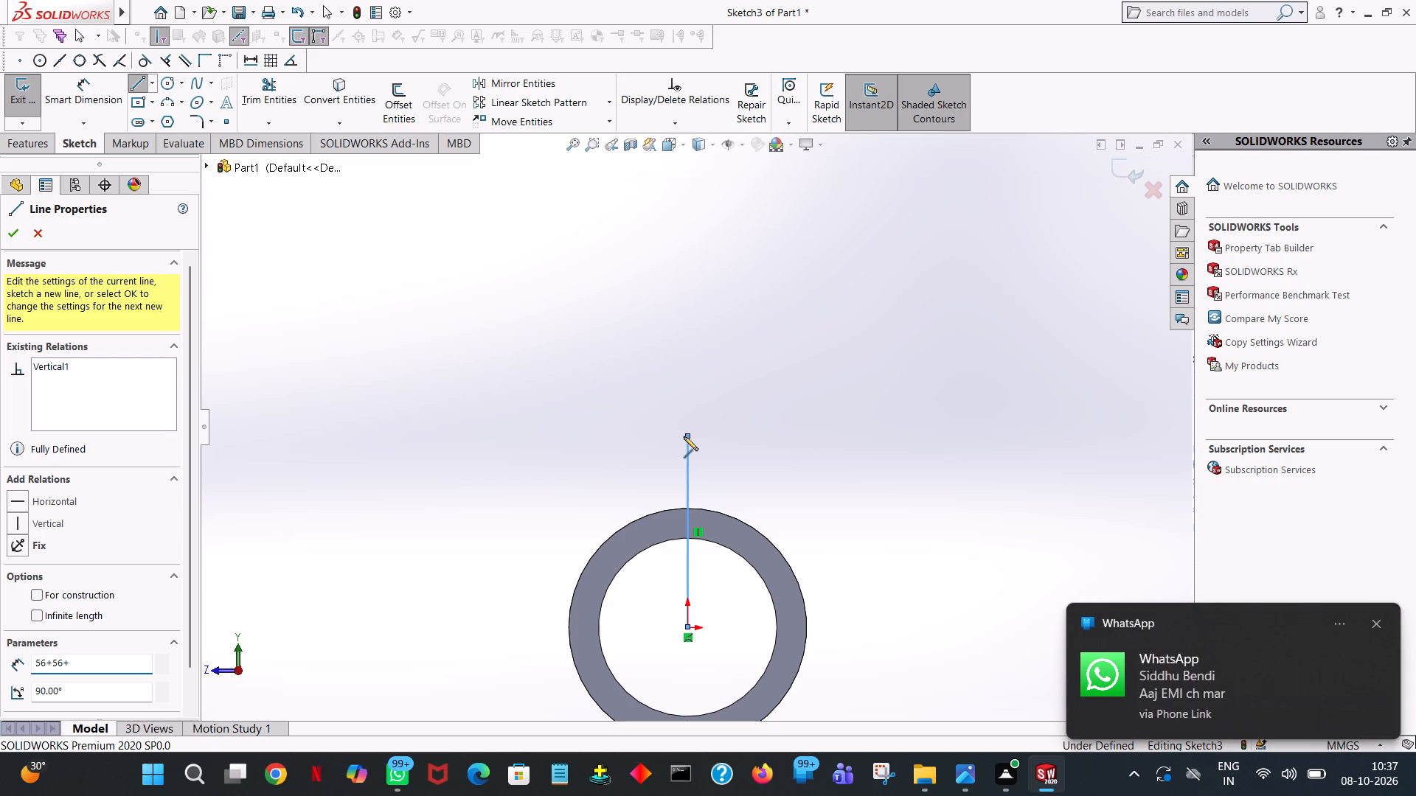
key("BackSpace")
key("BackSpace")
key("BackSpace")
key("1")
key("6")
key("Return")
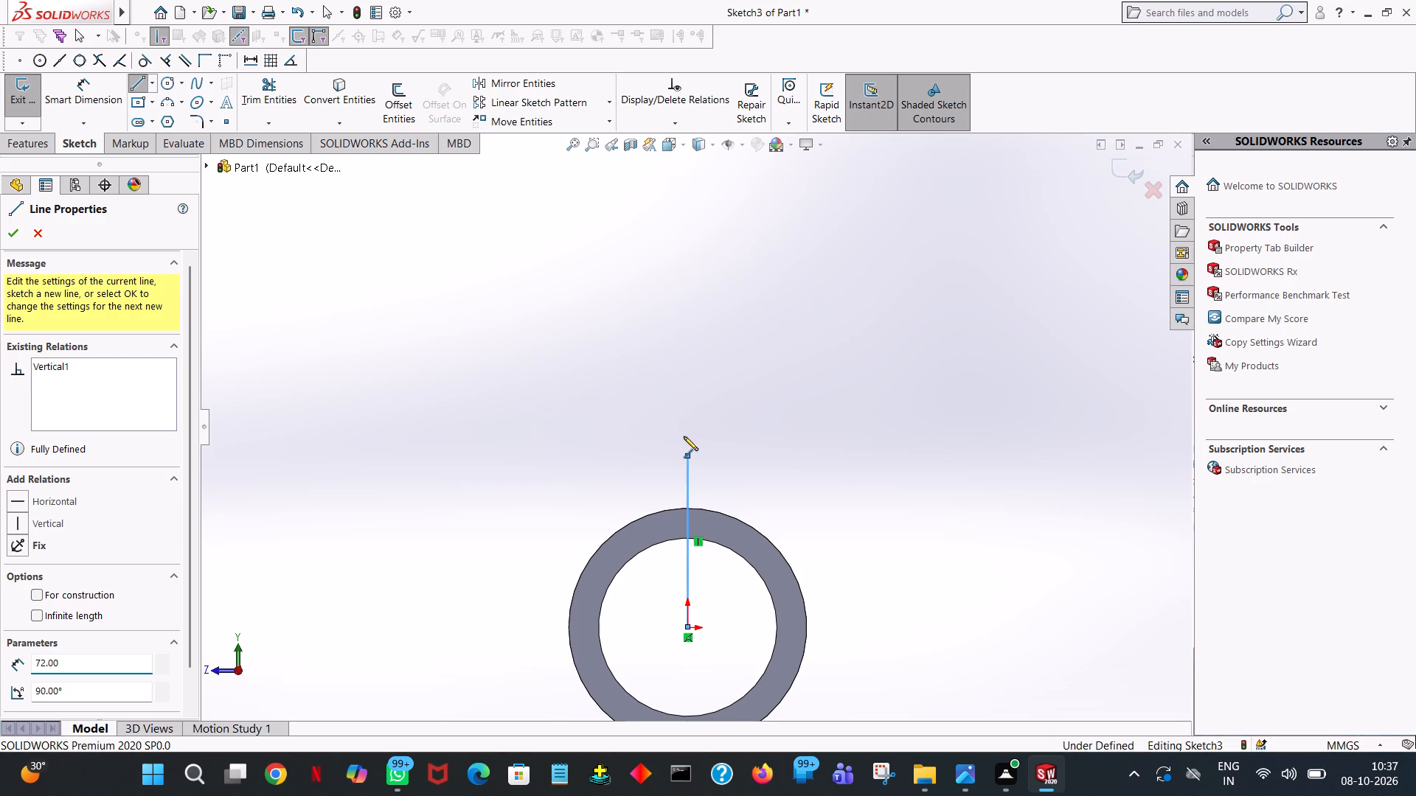
right_click(481, 391)
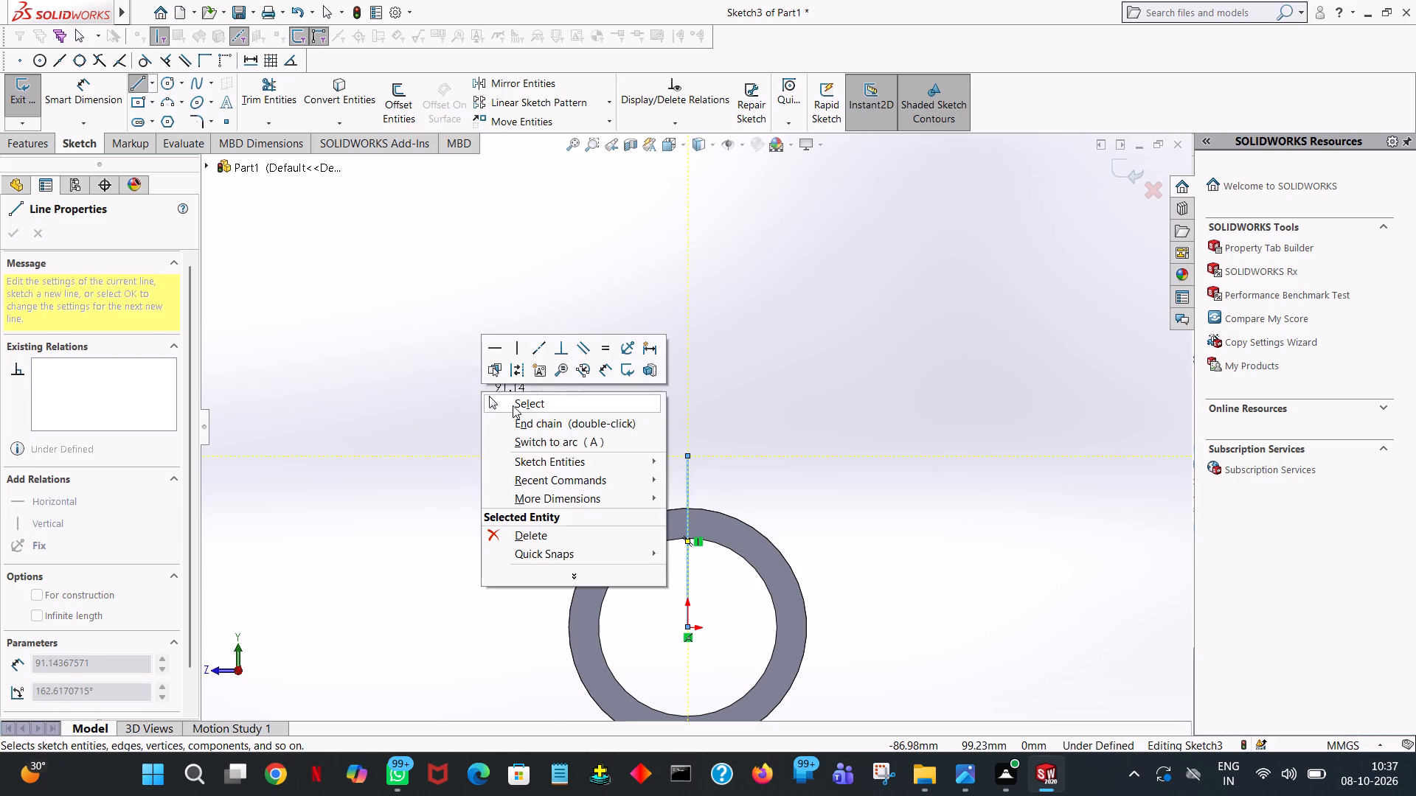
left_click(513, 405)
left_click(954, 467)
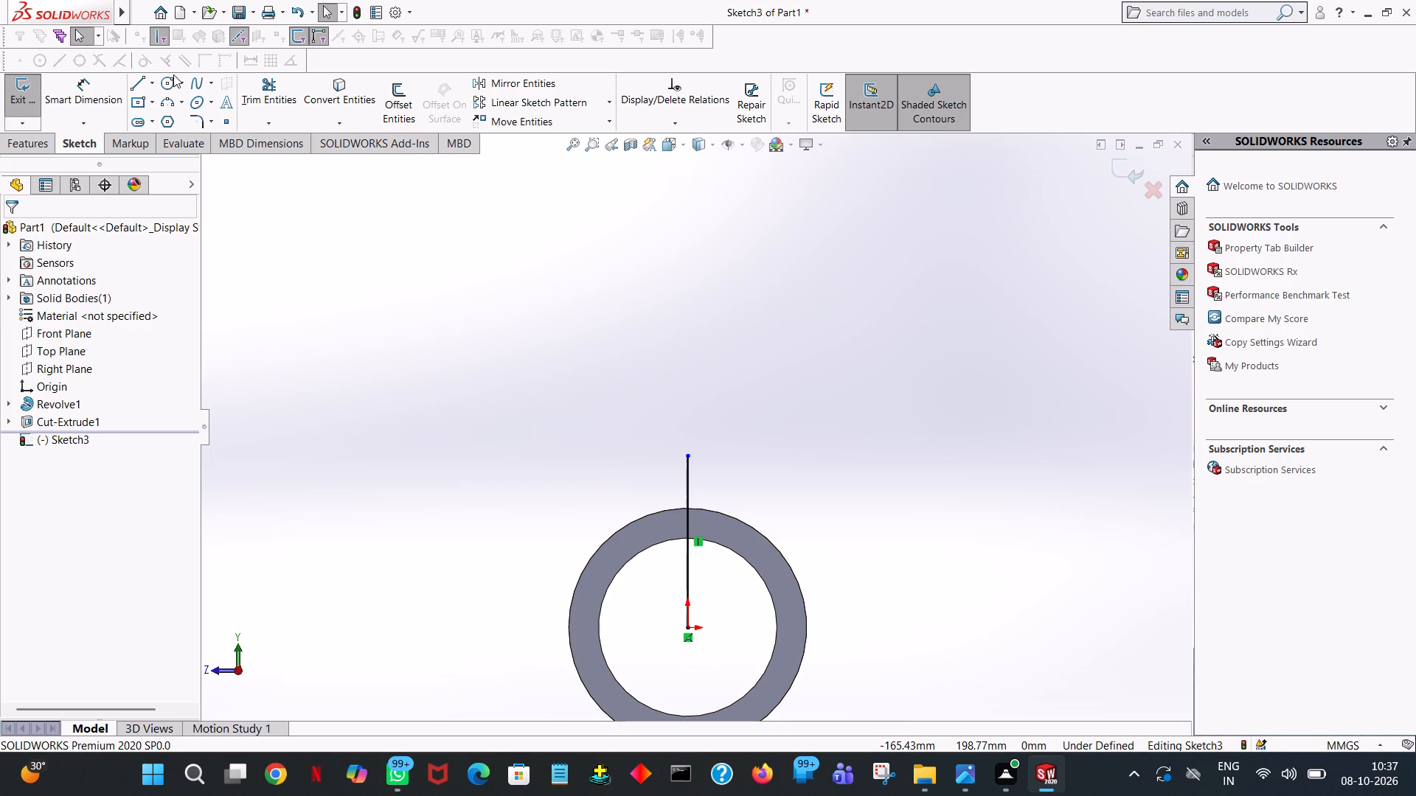
Sketch a horizontal line from the vertical line's top end toward +Z with length 56/2 mm.
left_click(132, 81)
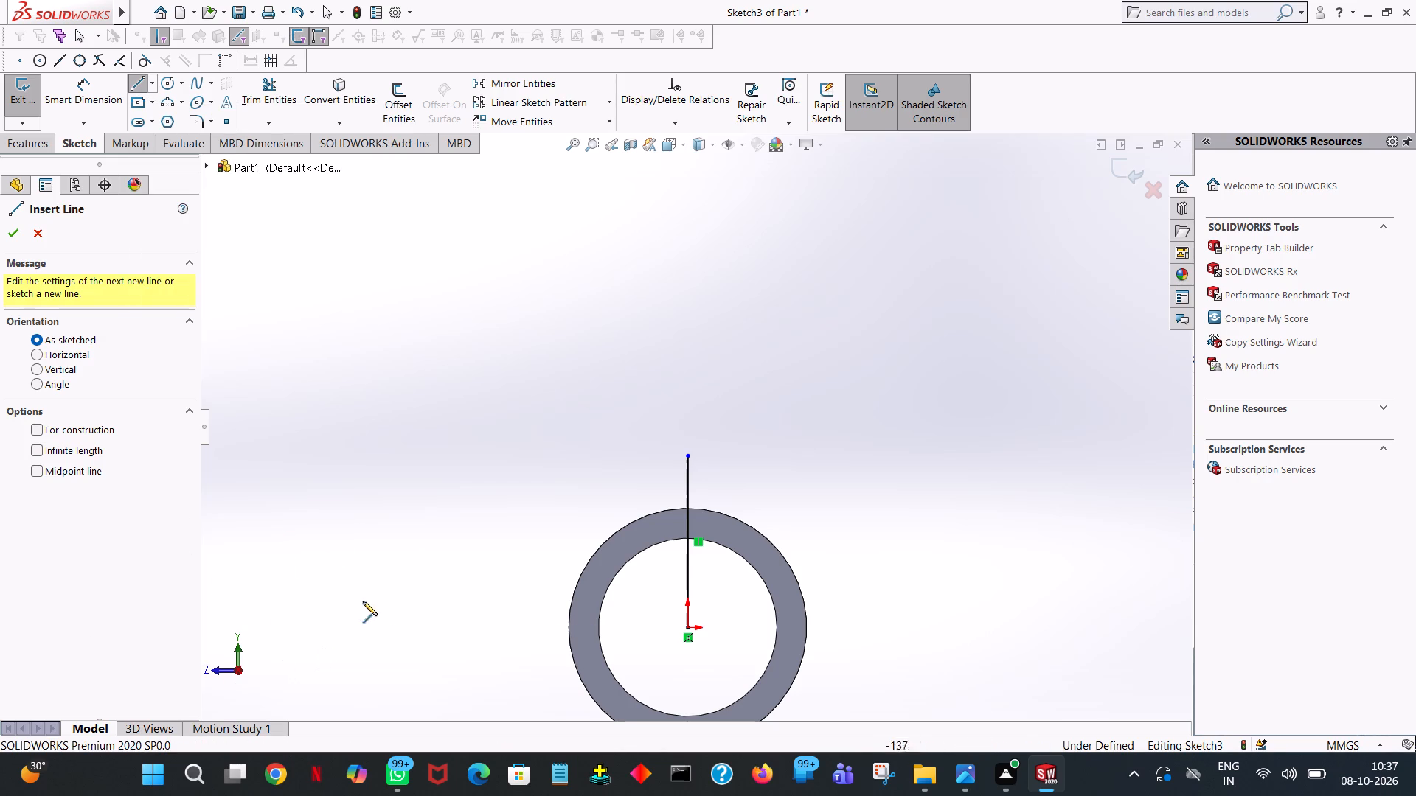
left_click(689, 455)
left_click(580, 455)
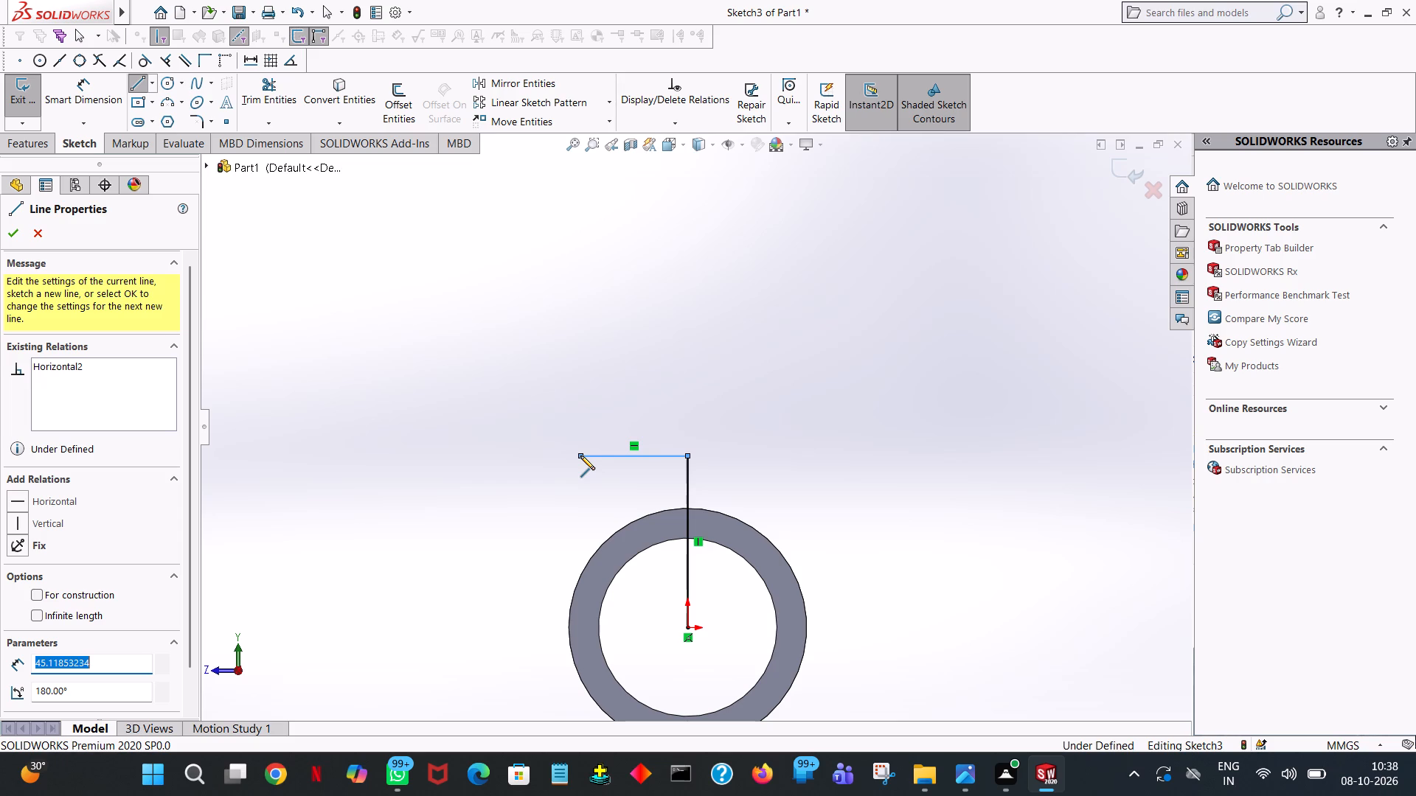
type("56")
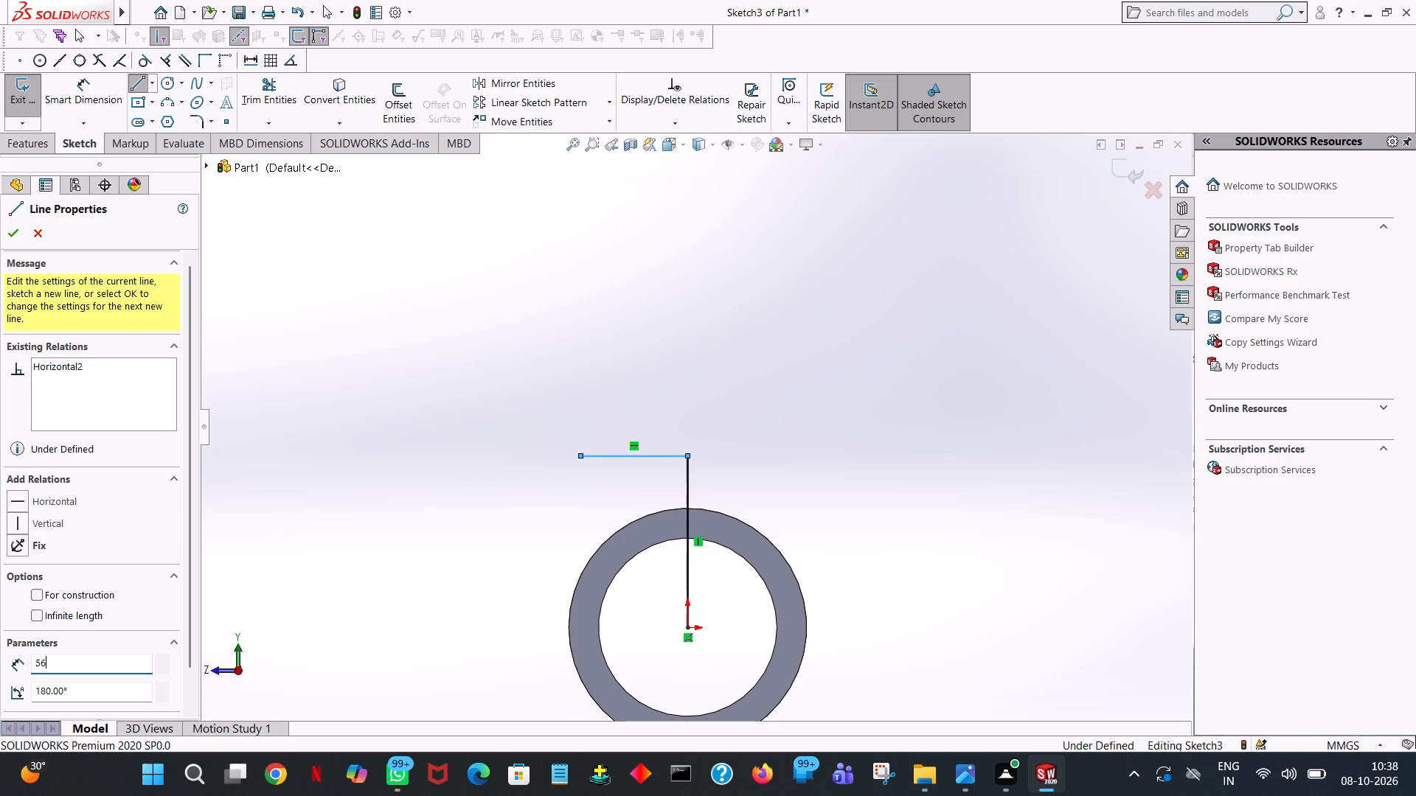
type("56/")
key("BackSpace")
key("BackSpace")
key("BackSpace")
type("/2")
key("Return")
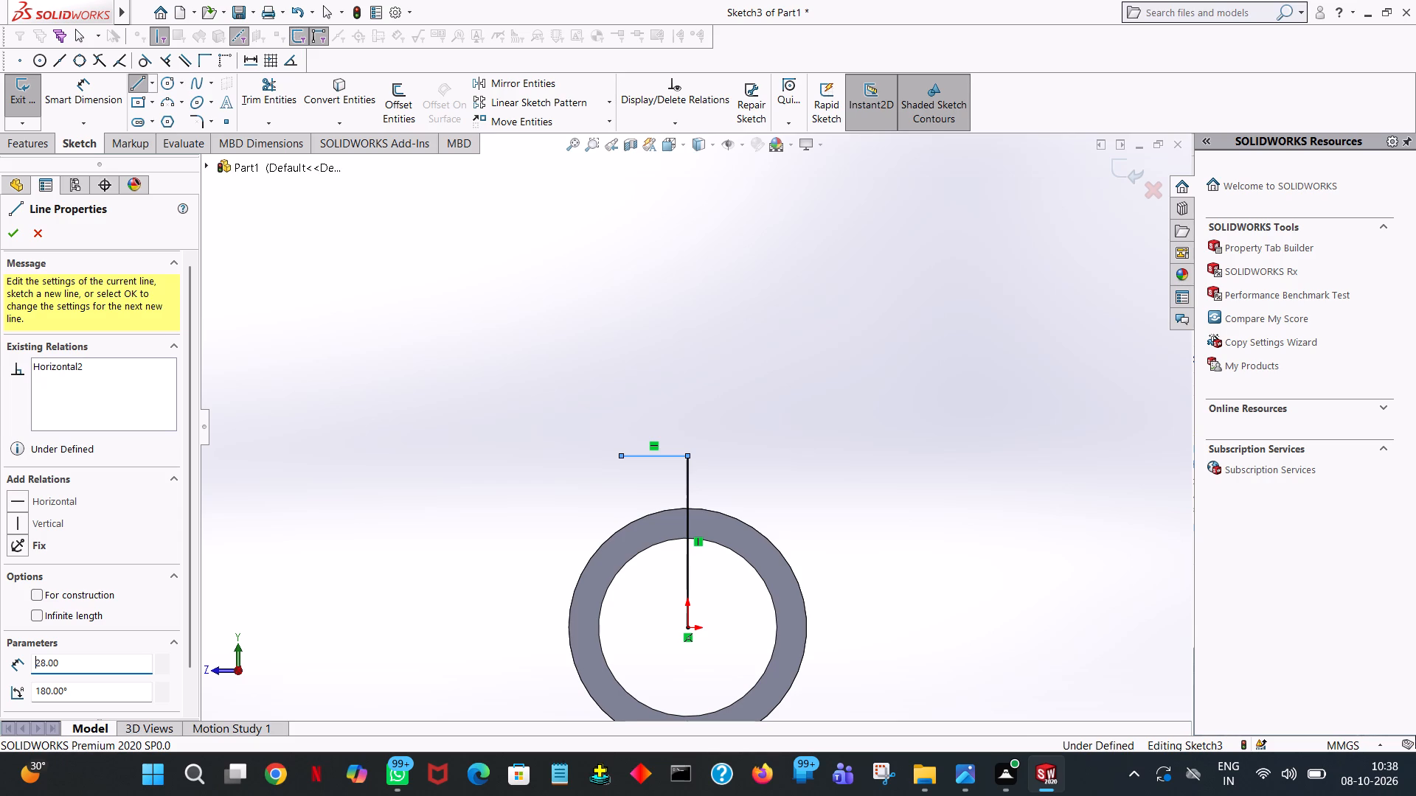
right_click(580, 455)
left_click(627, 464)
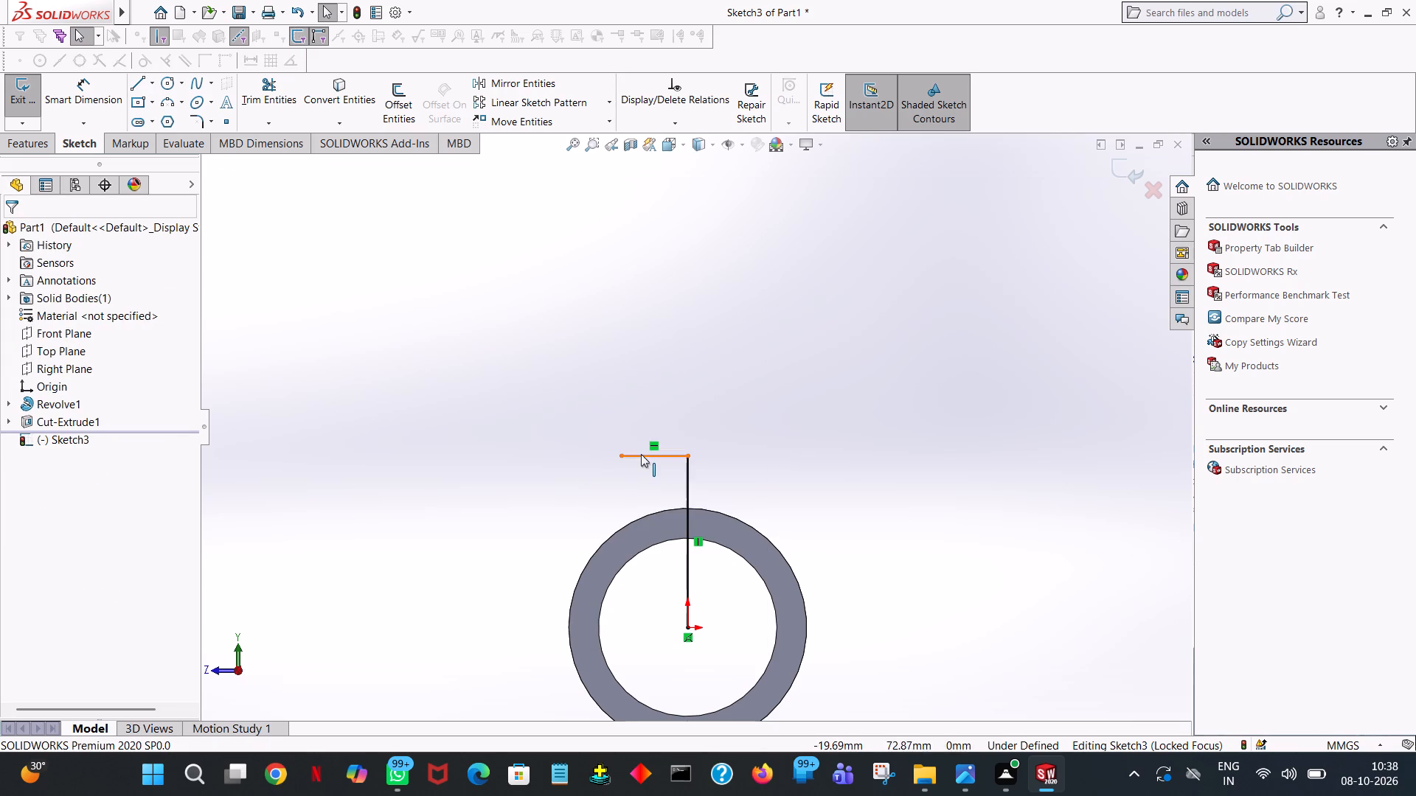
left_click(641, 454)
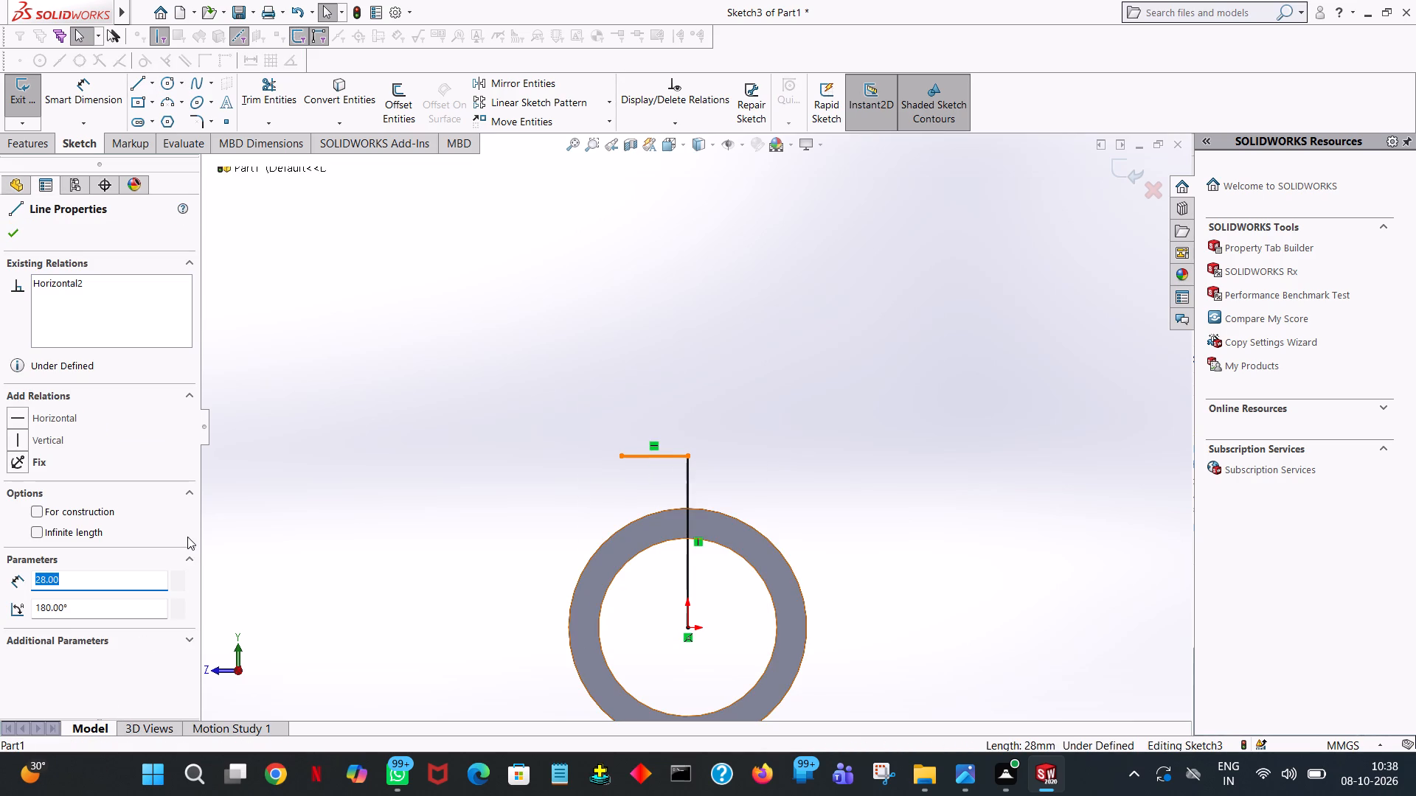
left_click(551, 279)
Sketch a horizontal line from the vertical line's top end toward -Z with length 56/2 mm.
left_click(139, 90)
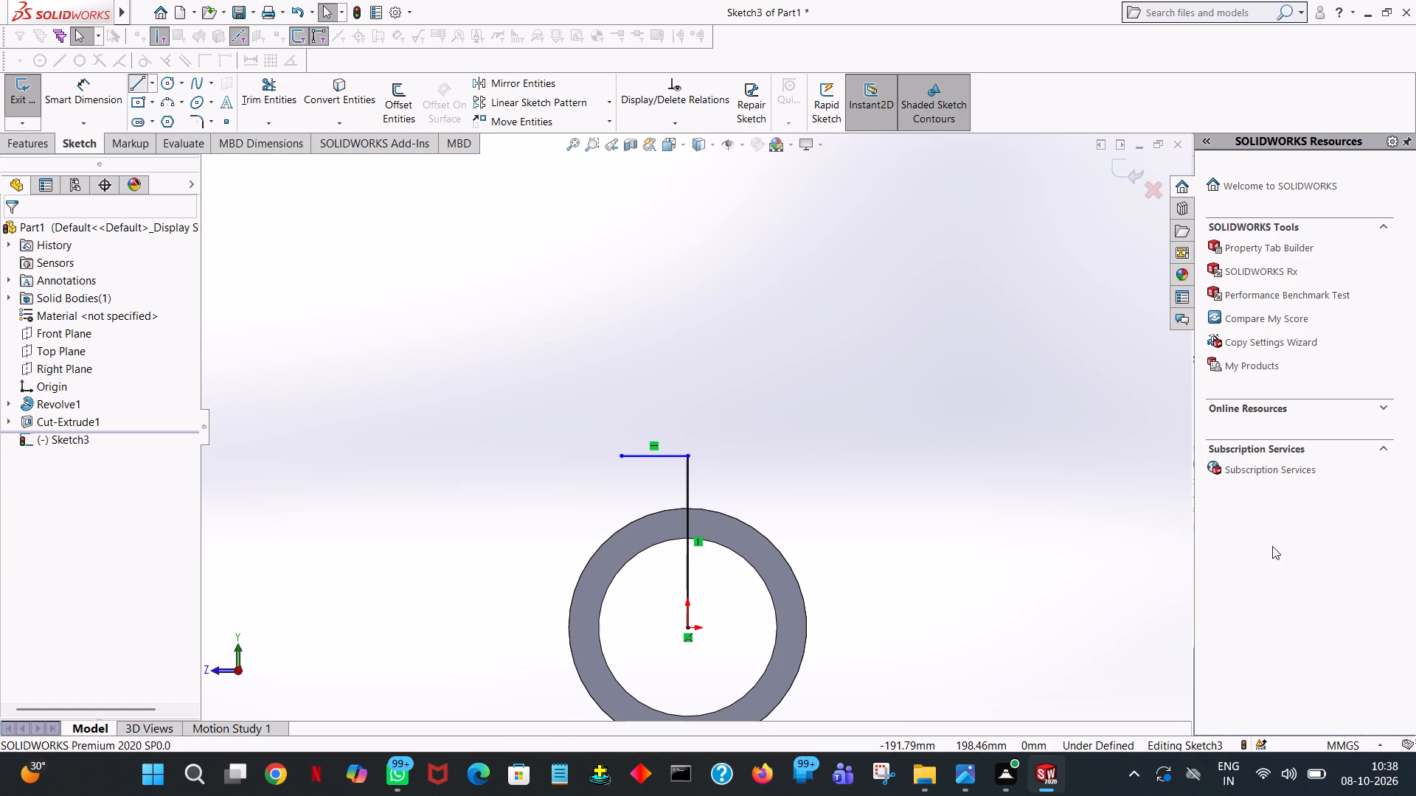
left_click(688, 458)
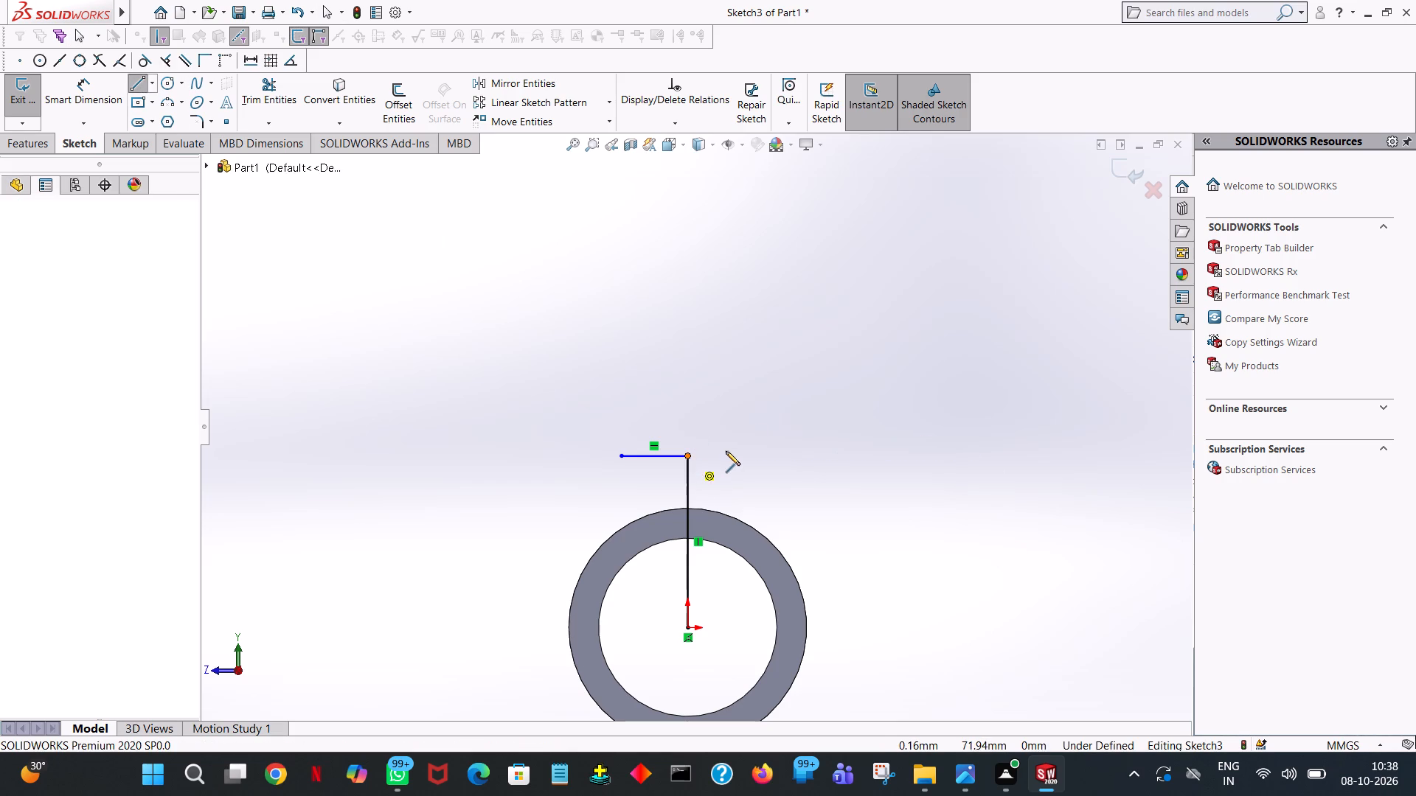
left_click(739, 457)
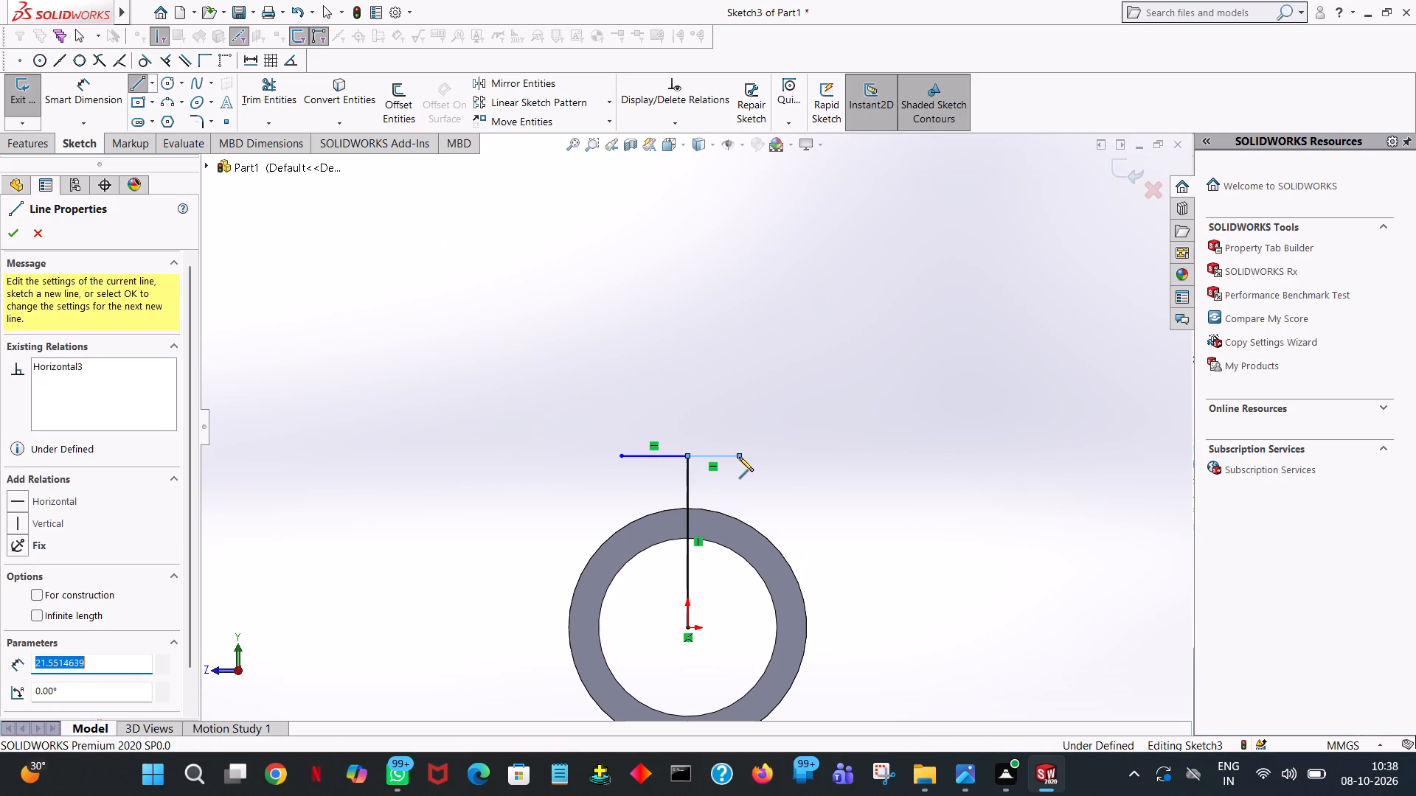
type("56/2")
key("Return")
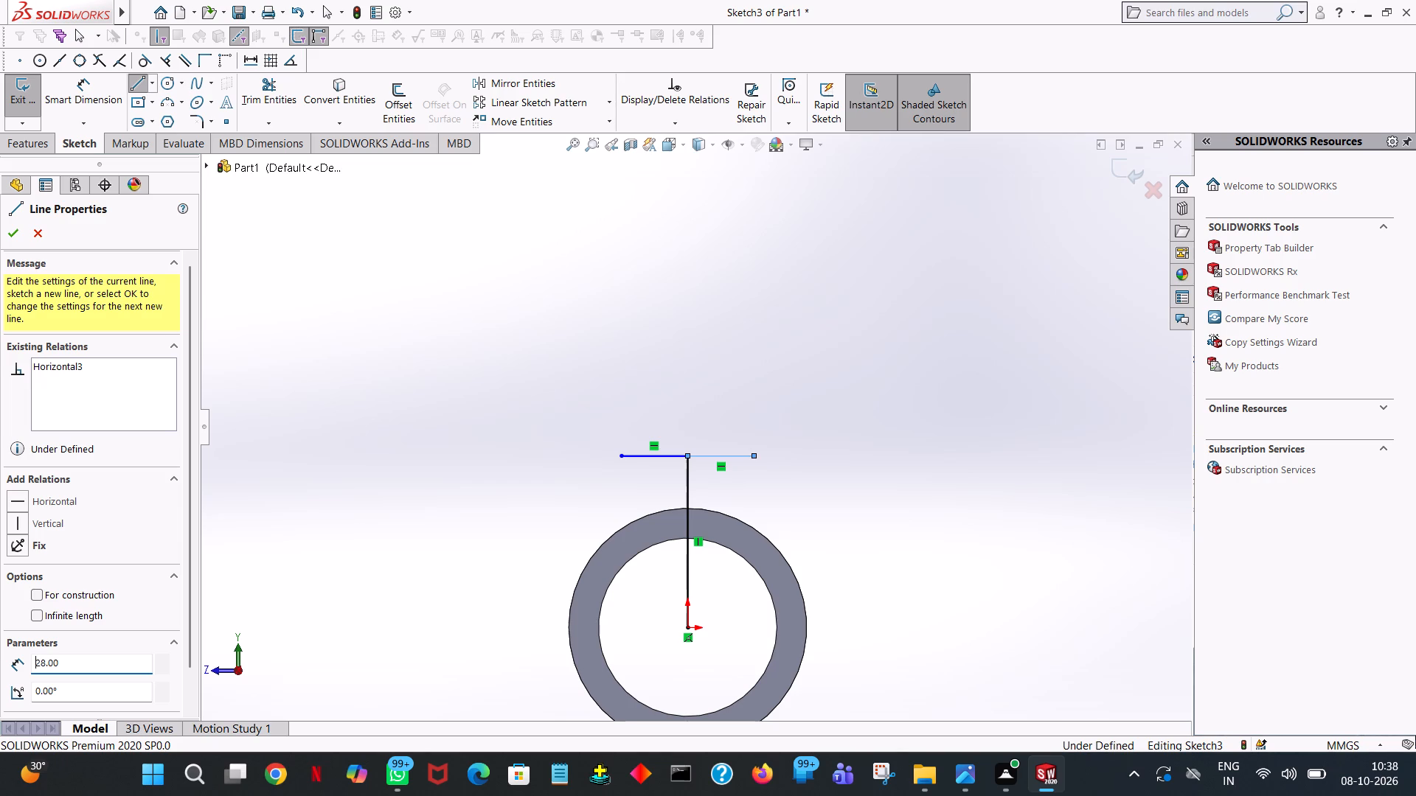
Continue with a vertical line about 31 mm long from its -Z end down to the cylinder's outer circle.
left_click(754, 527)
right_click(754, 527)
left_click(781, 536)
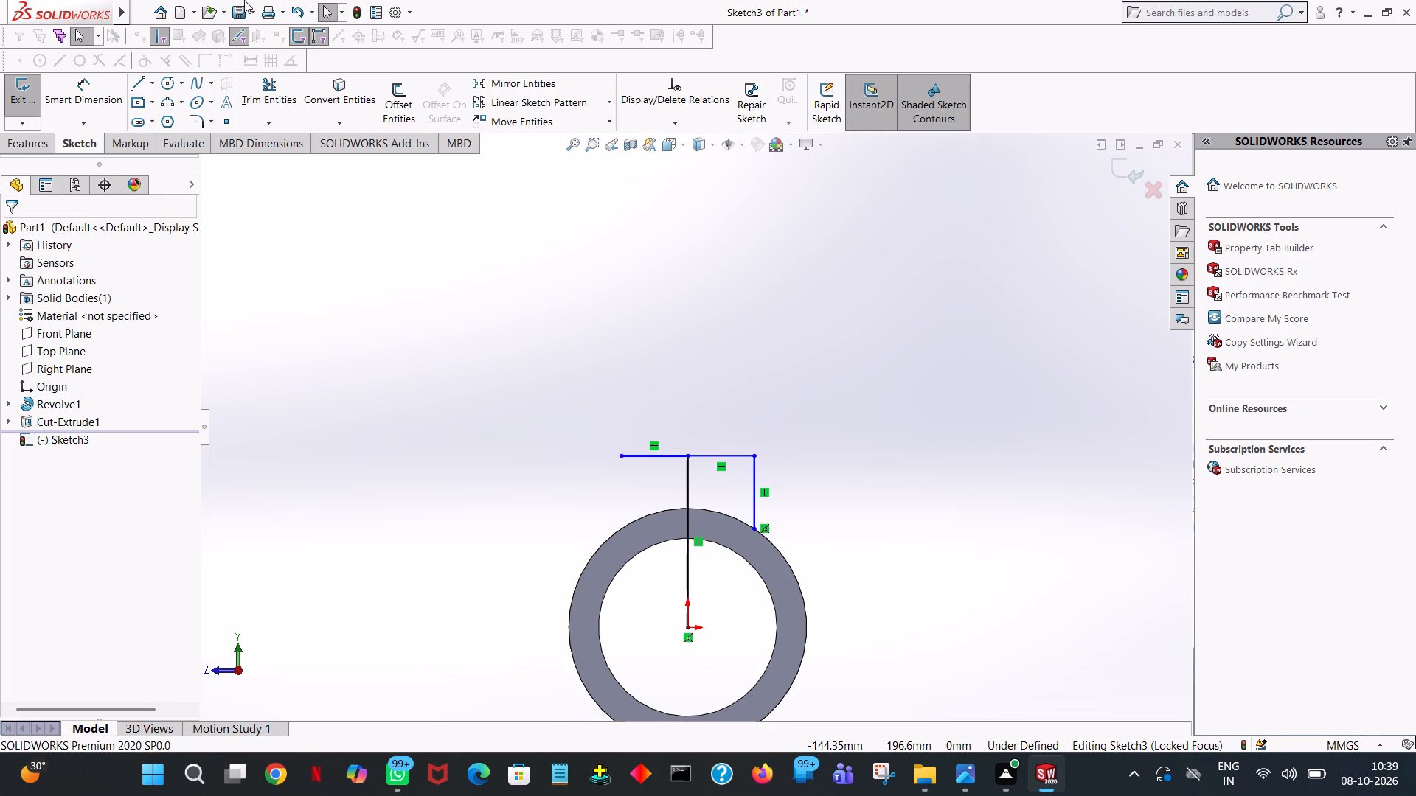
Sketch a vertical line about 31 mm long from the top edge's +Z end down to the cylinder's outer circle.
left_click(134, 89)
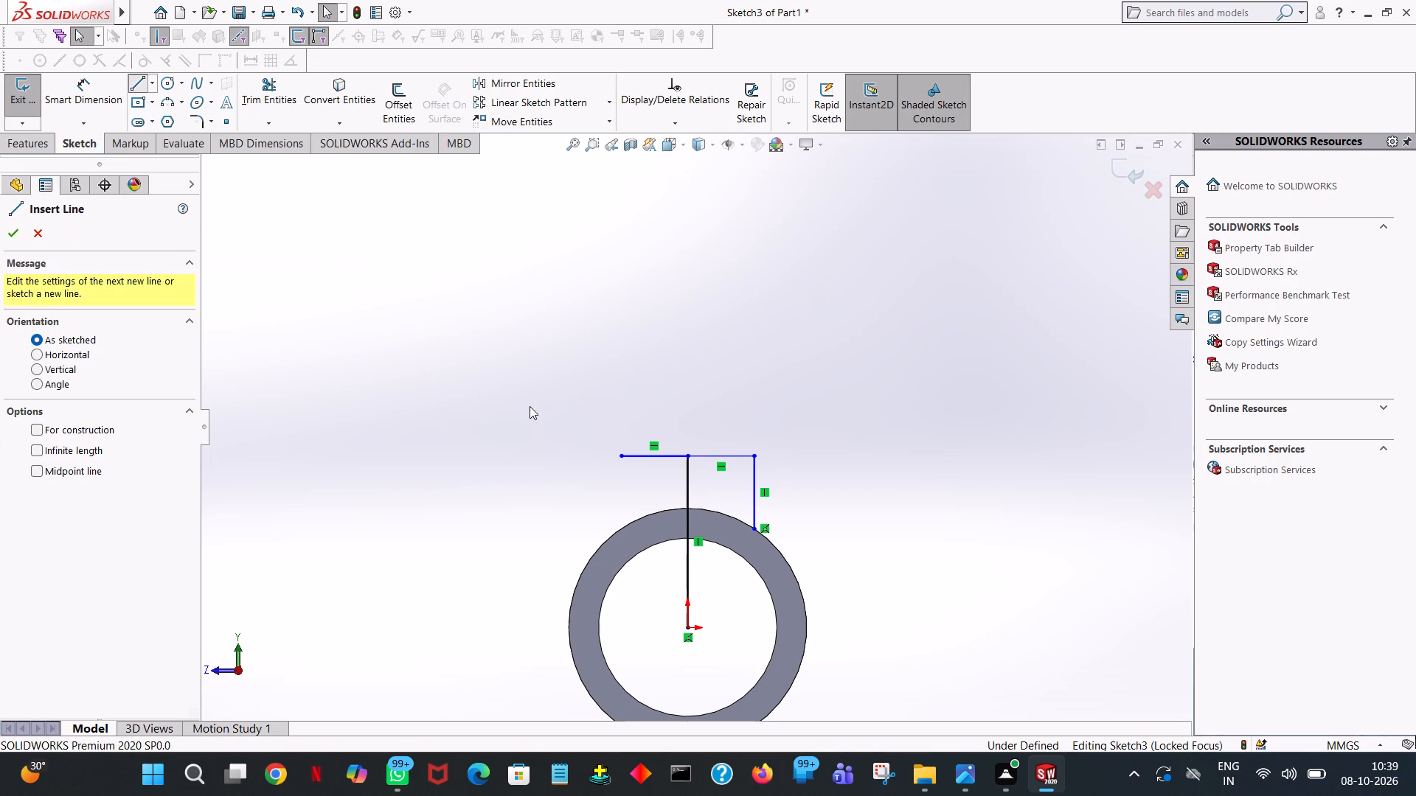
left_click(622, 458)
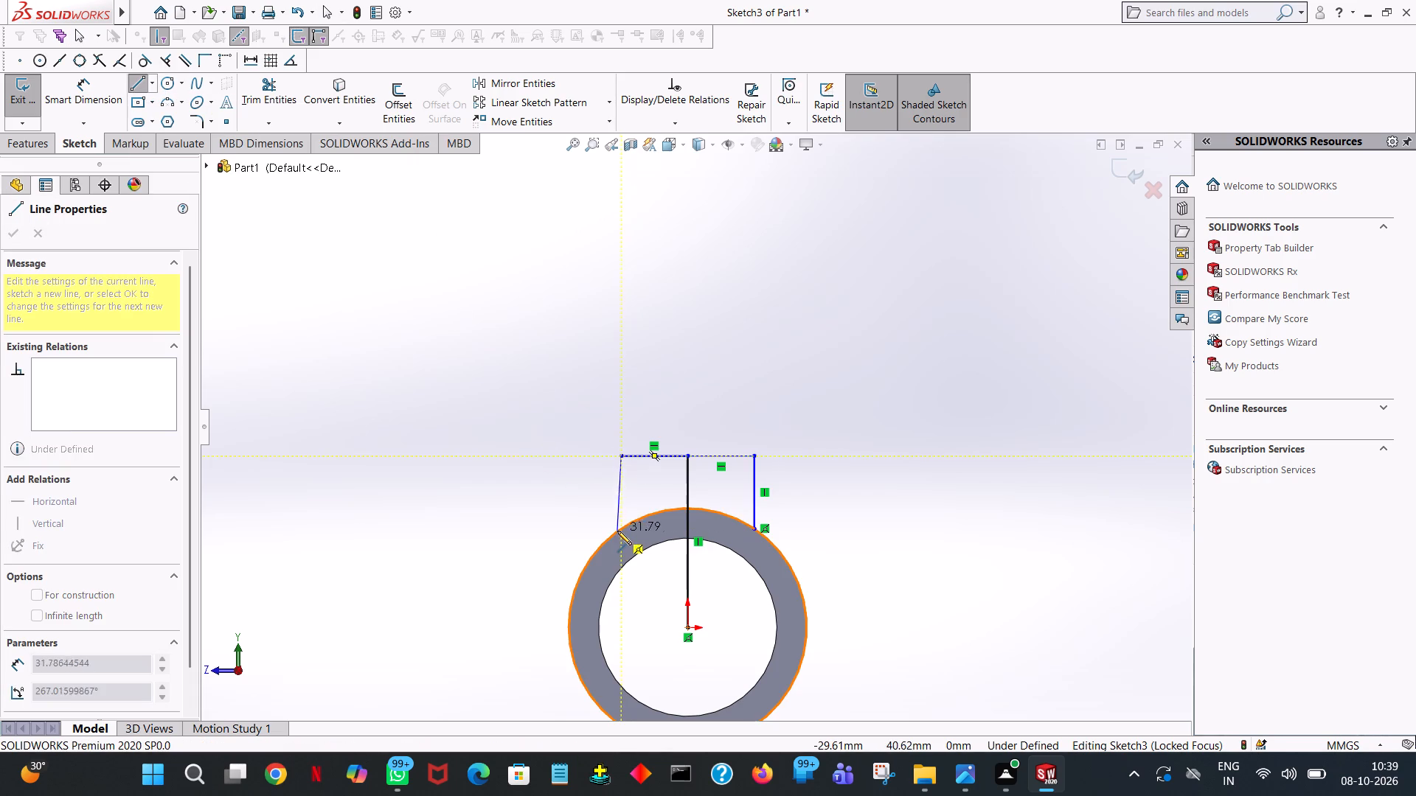
left_click(619, 528)
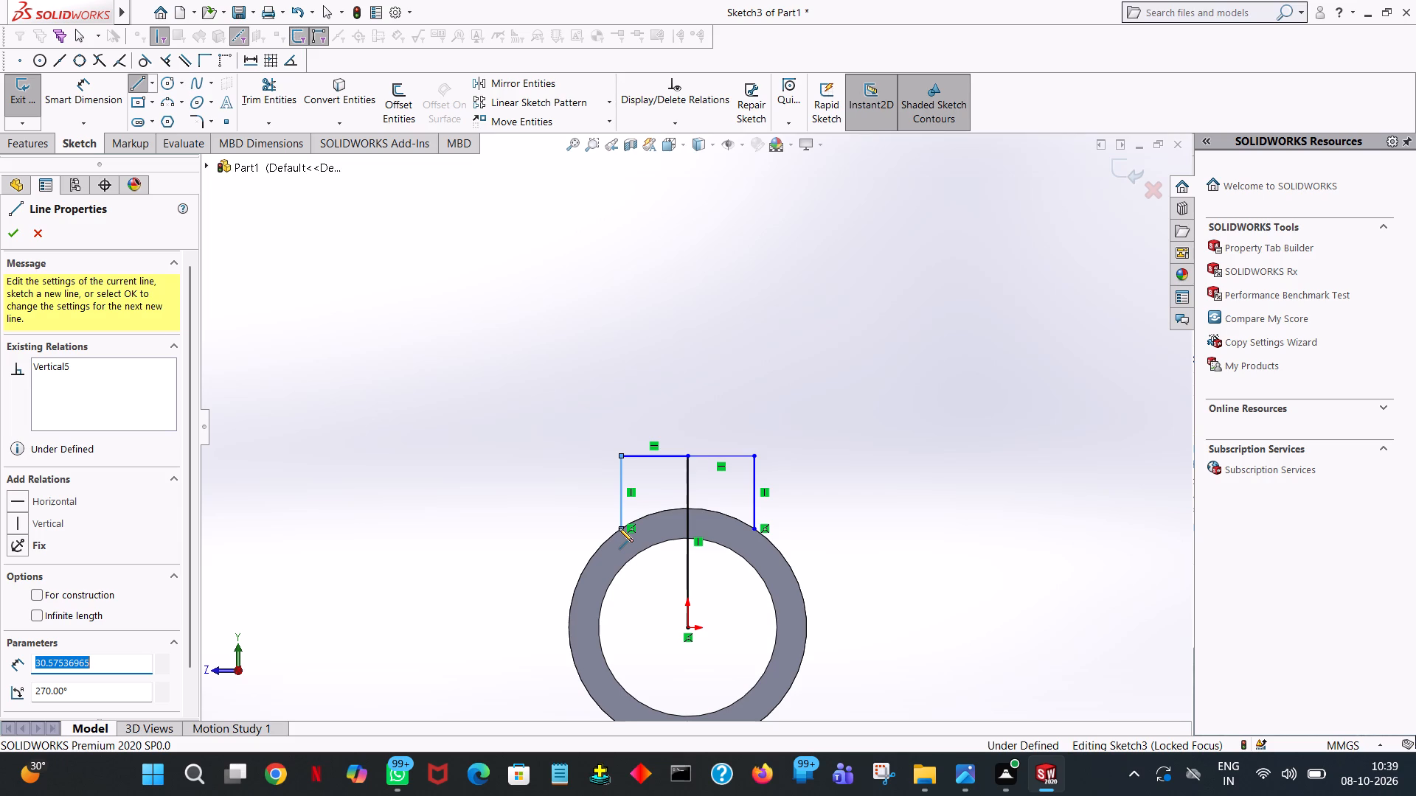
right_click(619, 528)
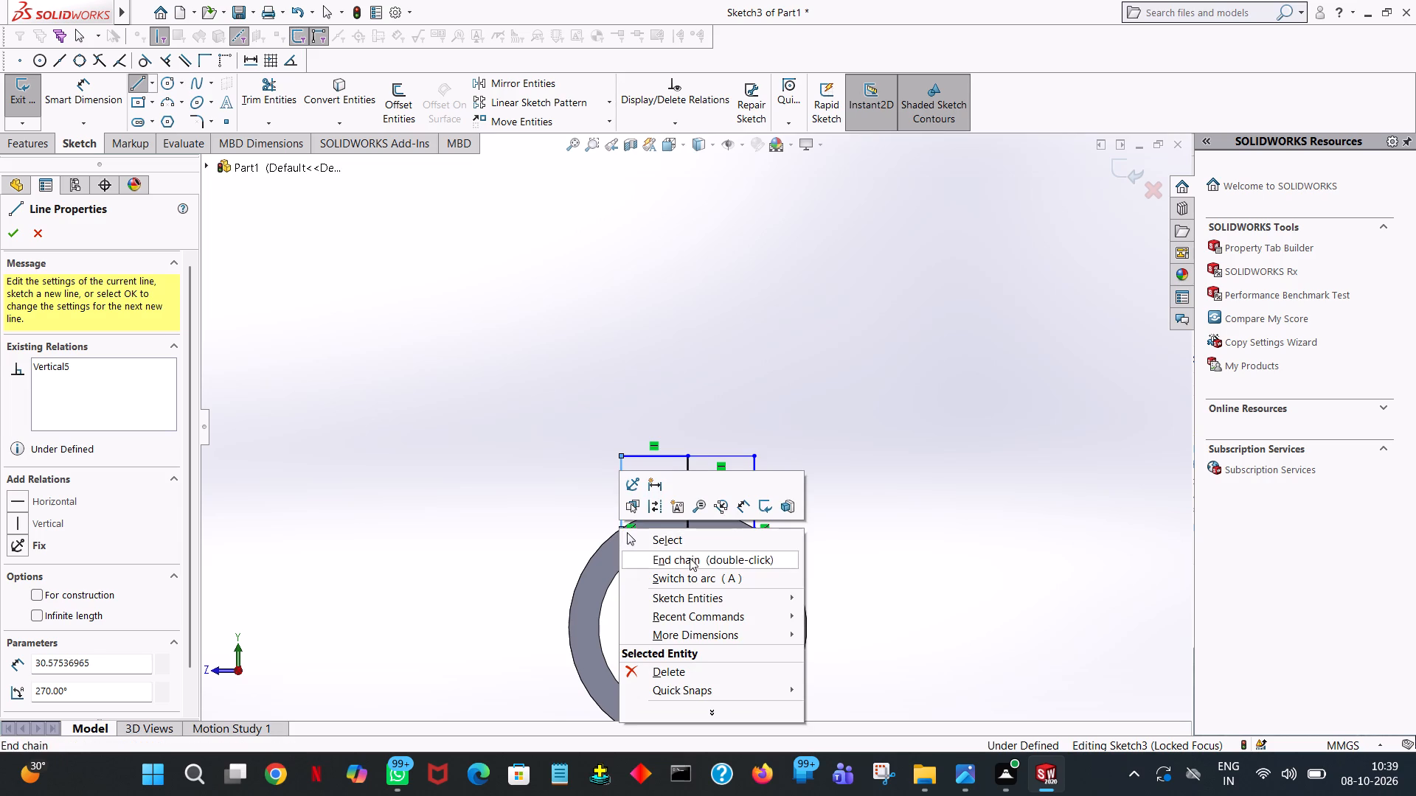
left_click(690, 545)
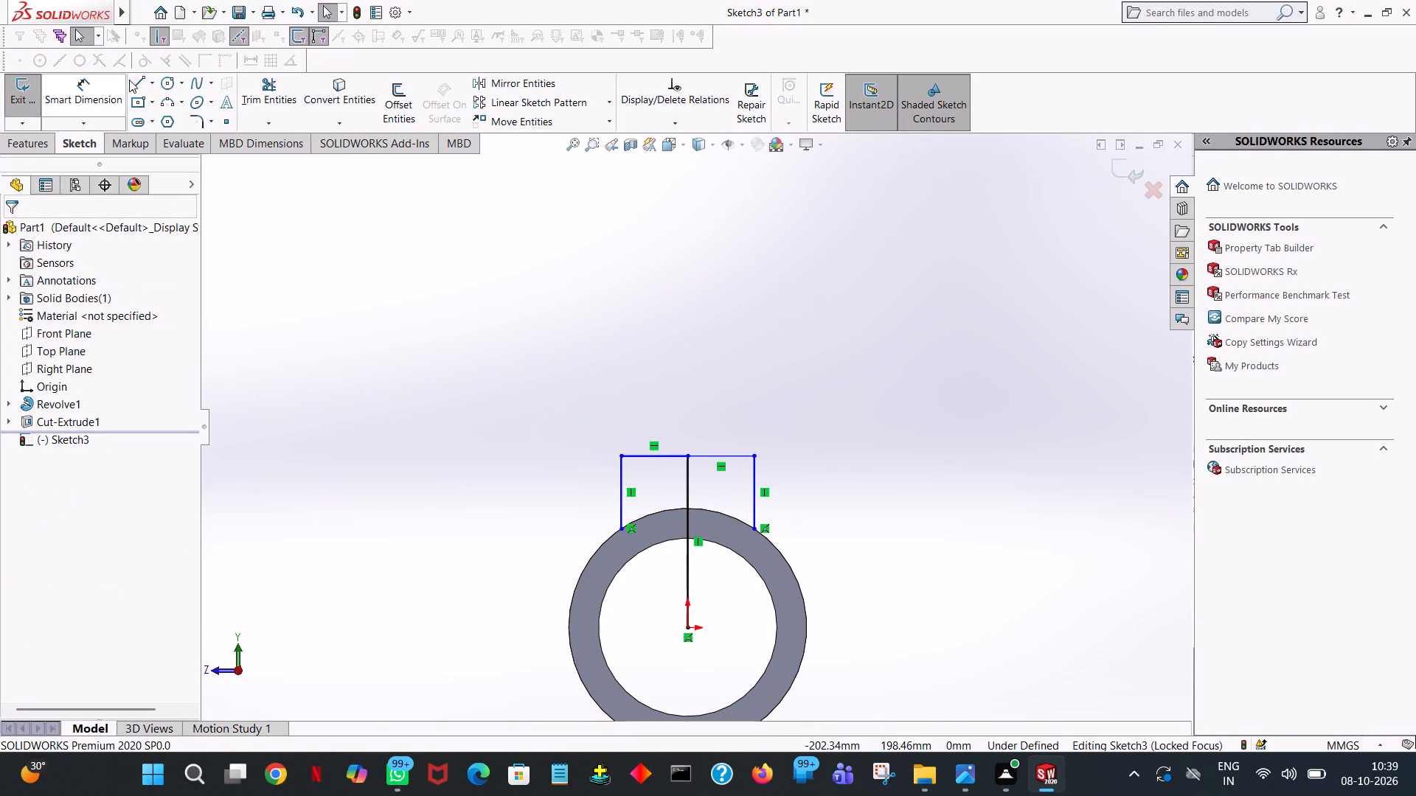
Sketch a circle of radius 50 mm centred on the origin, coincident with the cylinder's outer edge.
left_click(170, 84)
left_click(686, 628)
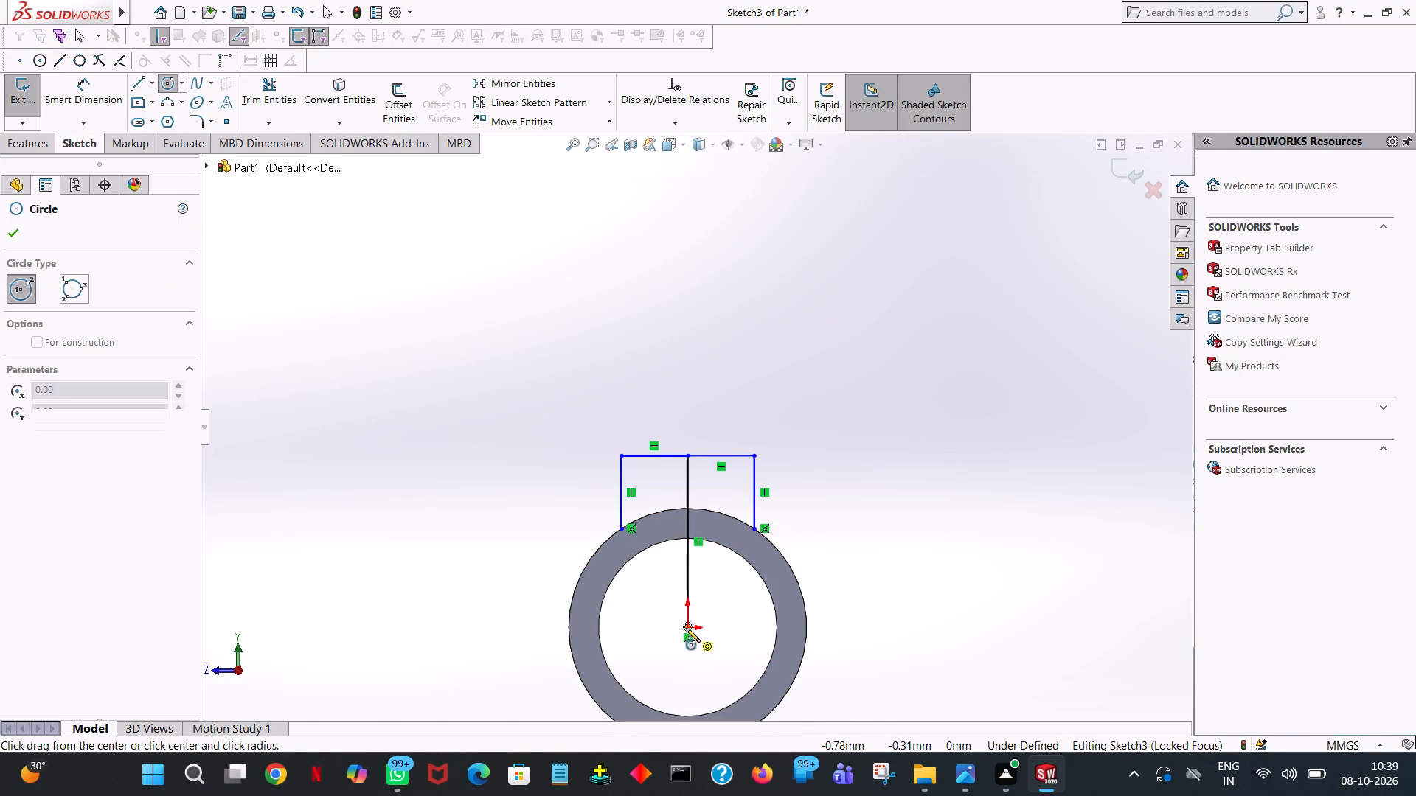
left_click(667, 512)
right_click(667, 512)
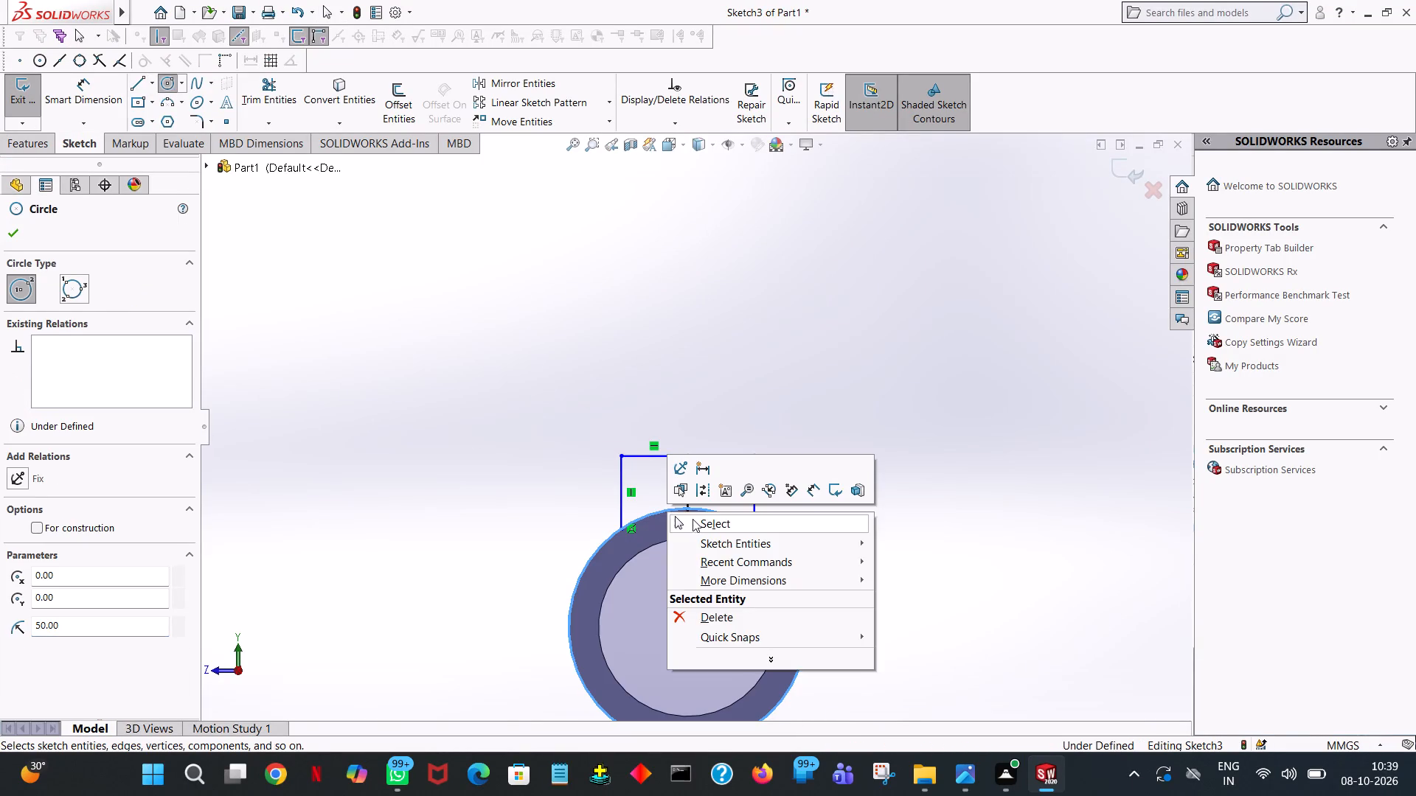
left_click(694, 520)
Trim away the vertical centre line and the circle's arc outside the boss profile, keeping the arc between the side lines.
left_click(270, 79)
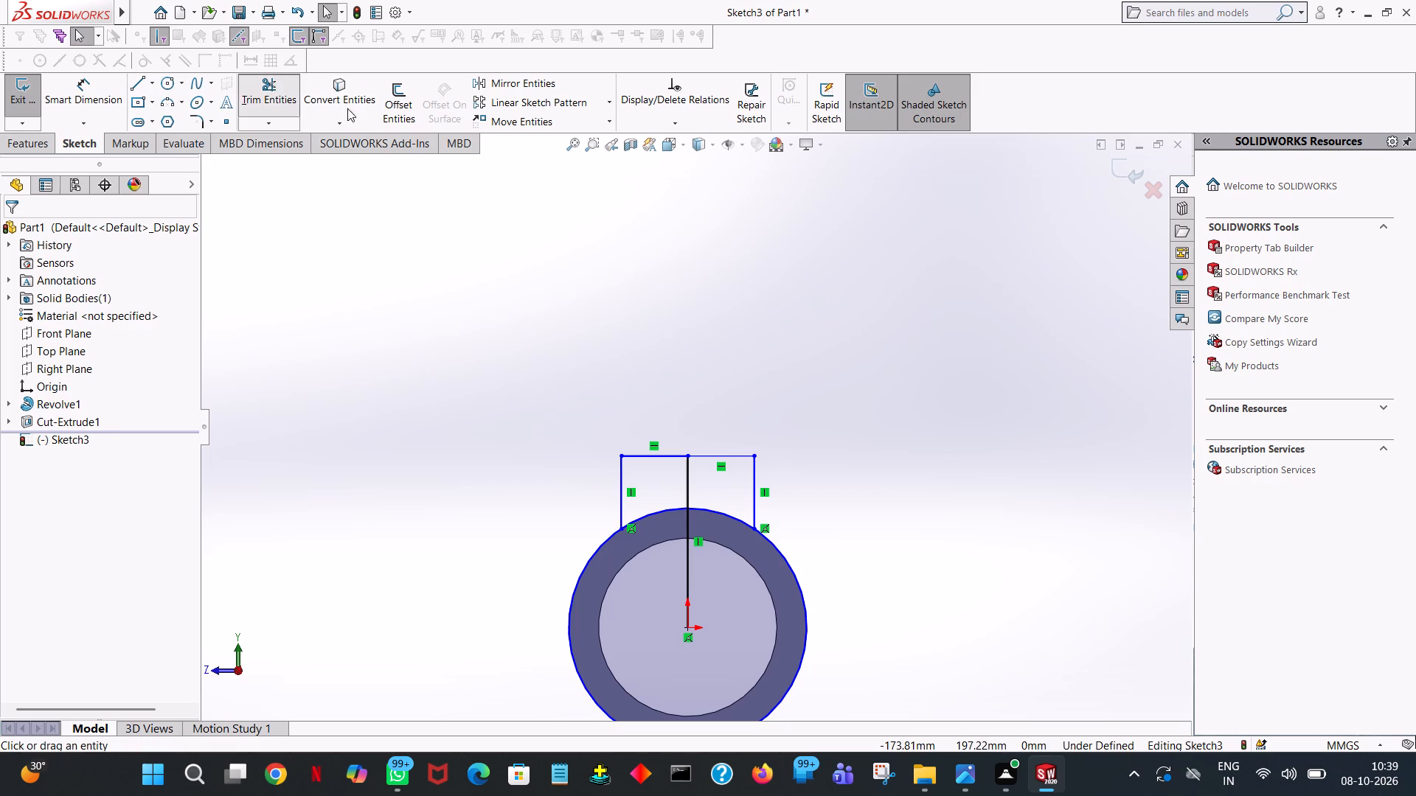
left_click(691, 493)
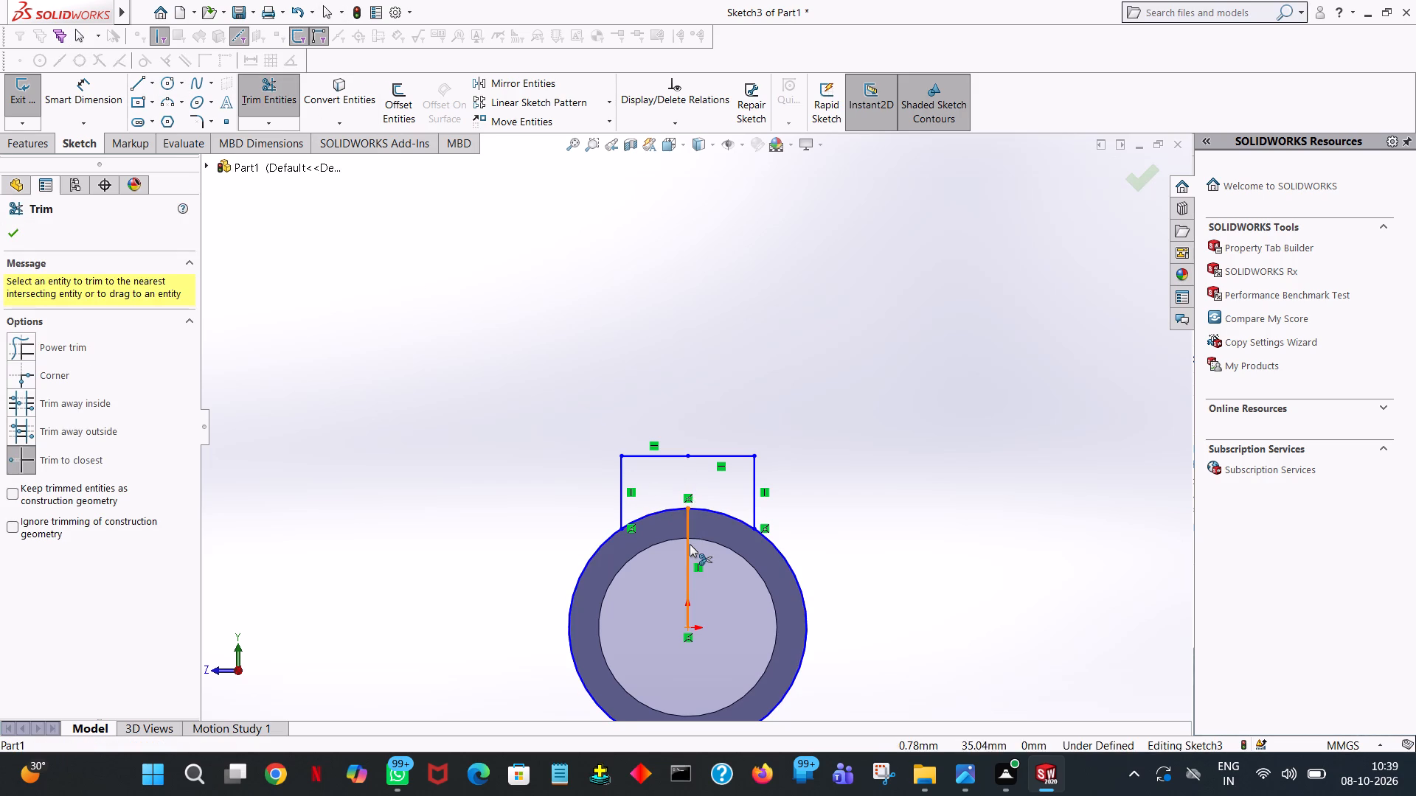
left_click(690, 544)
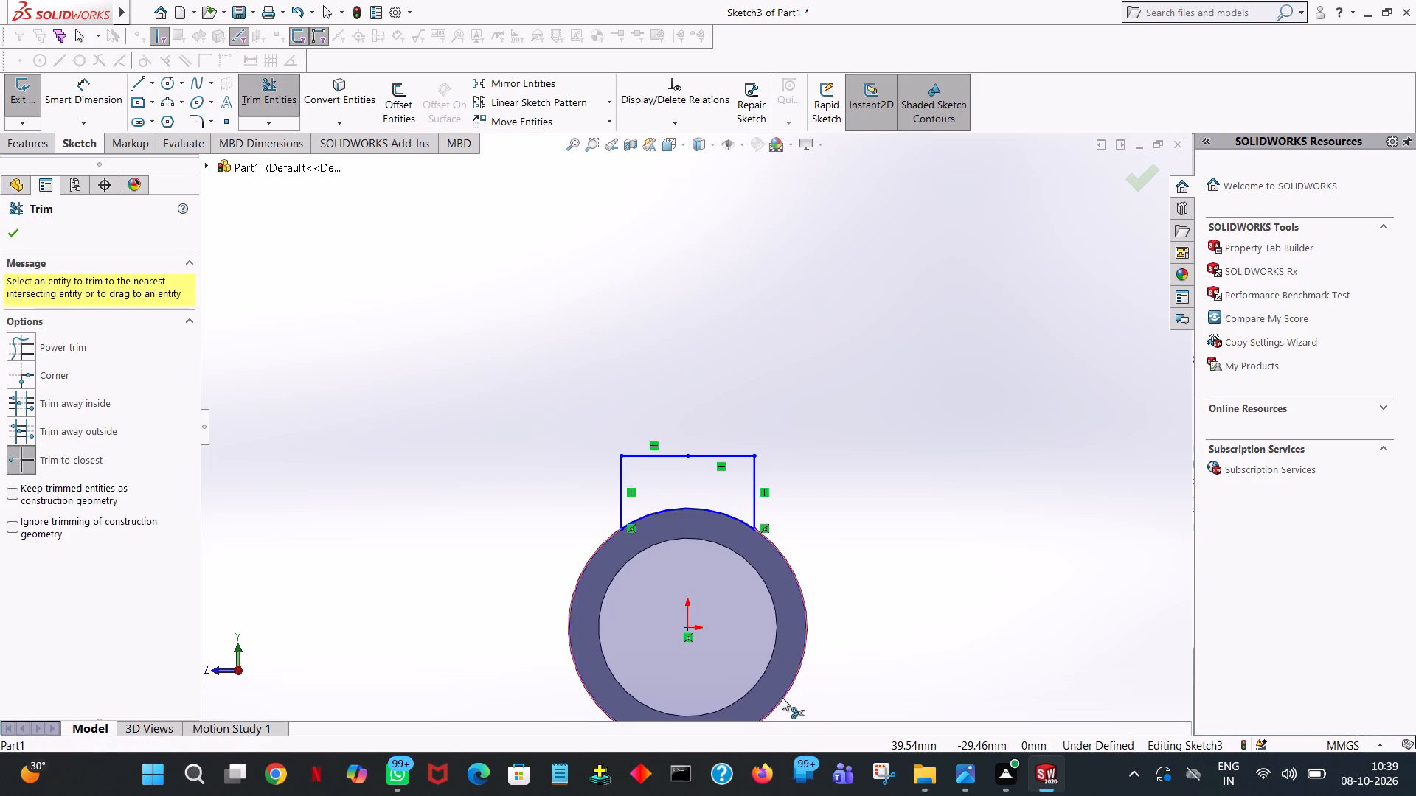
left_click(782, 697)
left_click(18, 237)
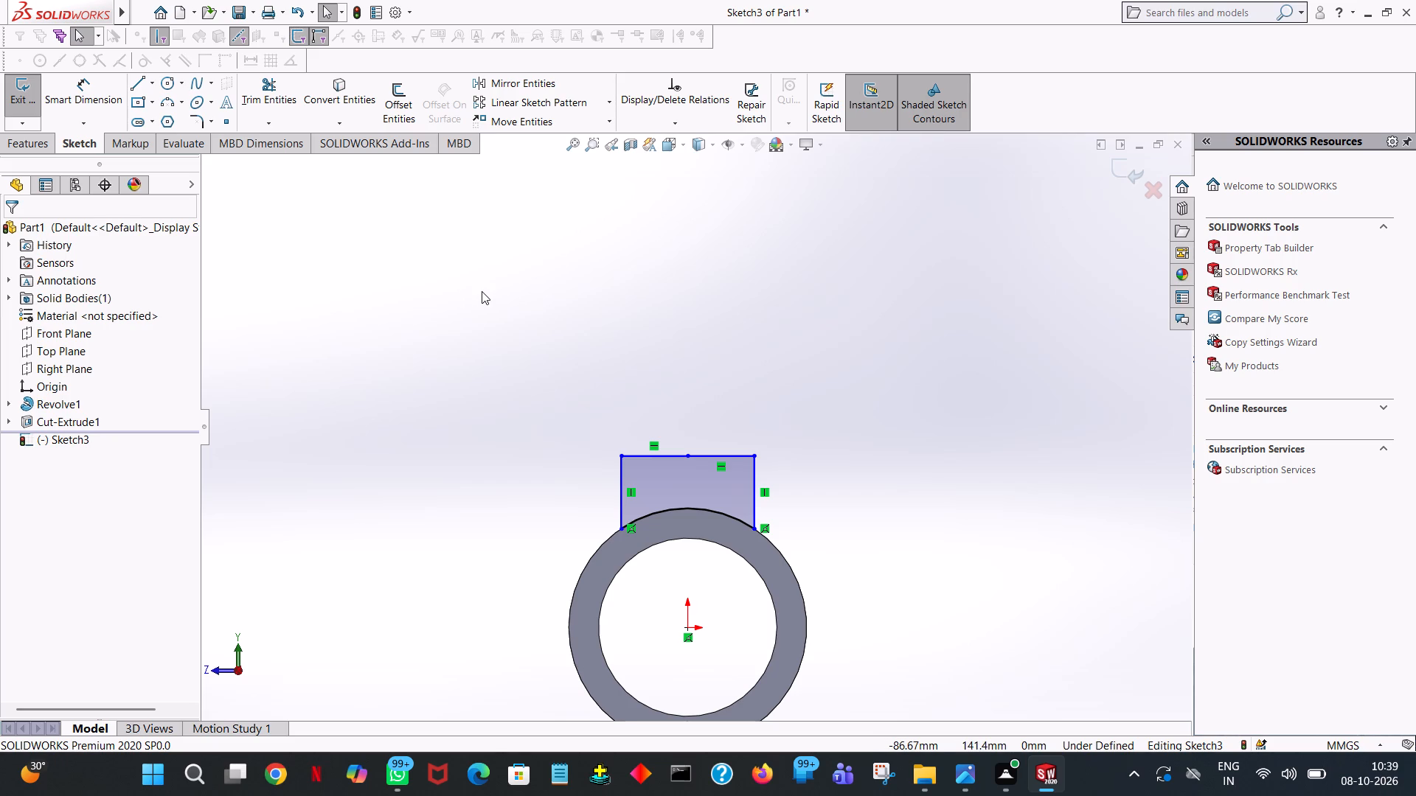
Sketch a 16 mm line down the +Z side from its top corner, continuing with a slanted line to the top edge's midpoint.
left_click(145, 83)
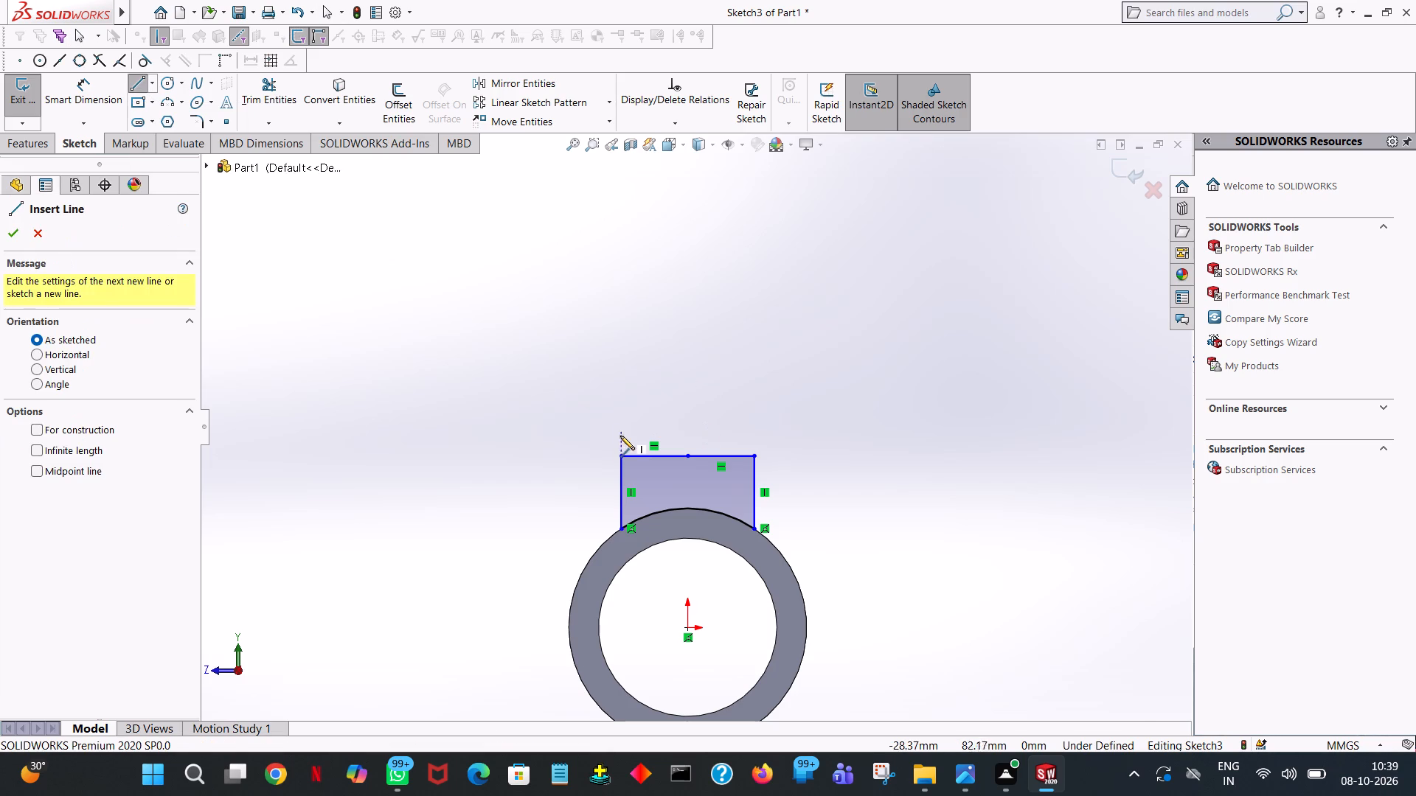
left_click(619, 454)
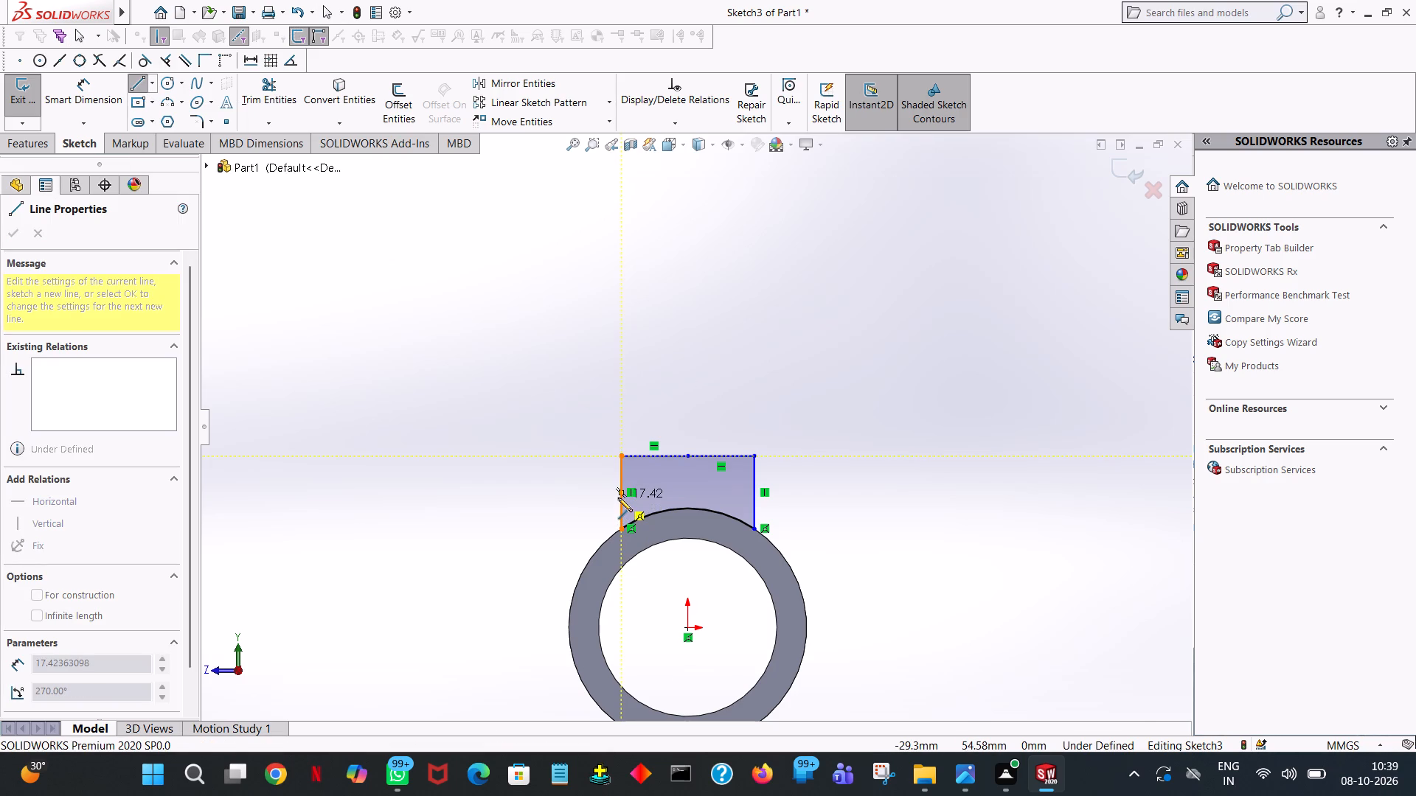
left_click(618, 497)
type("16")
key("Return")
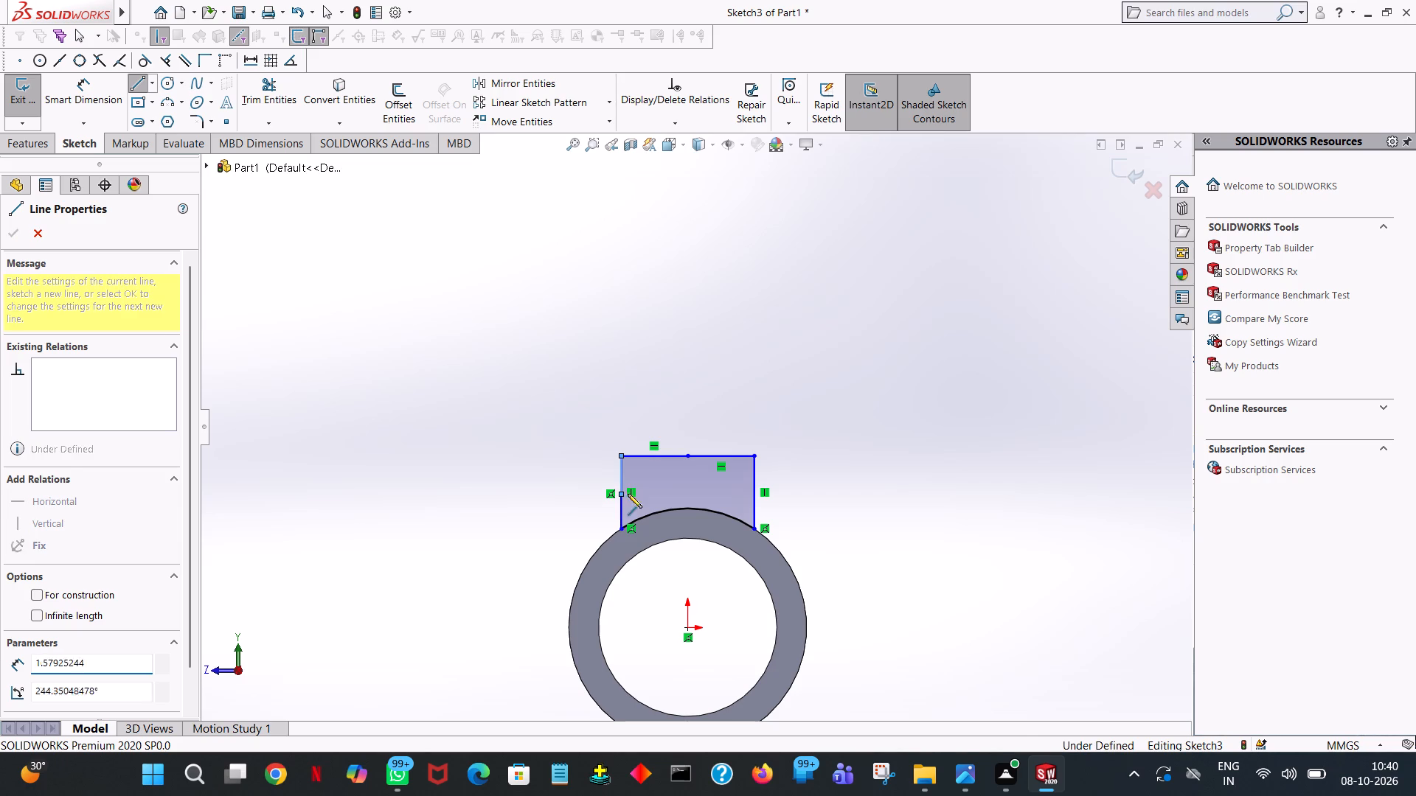
left_click(686, 455)
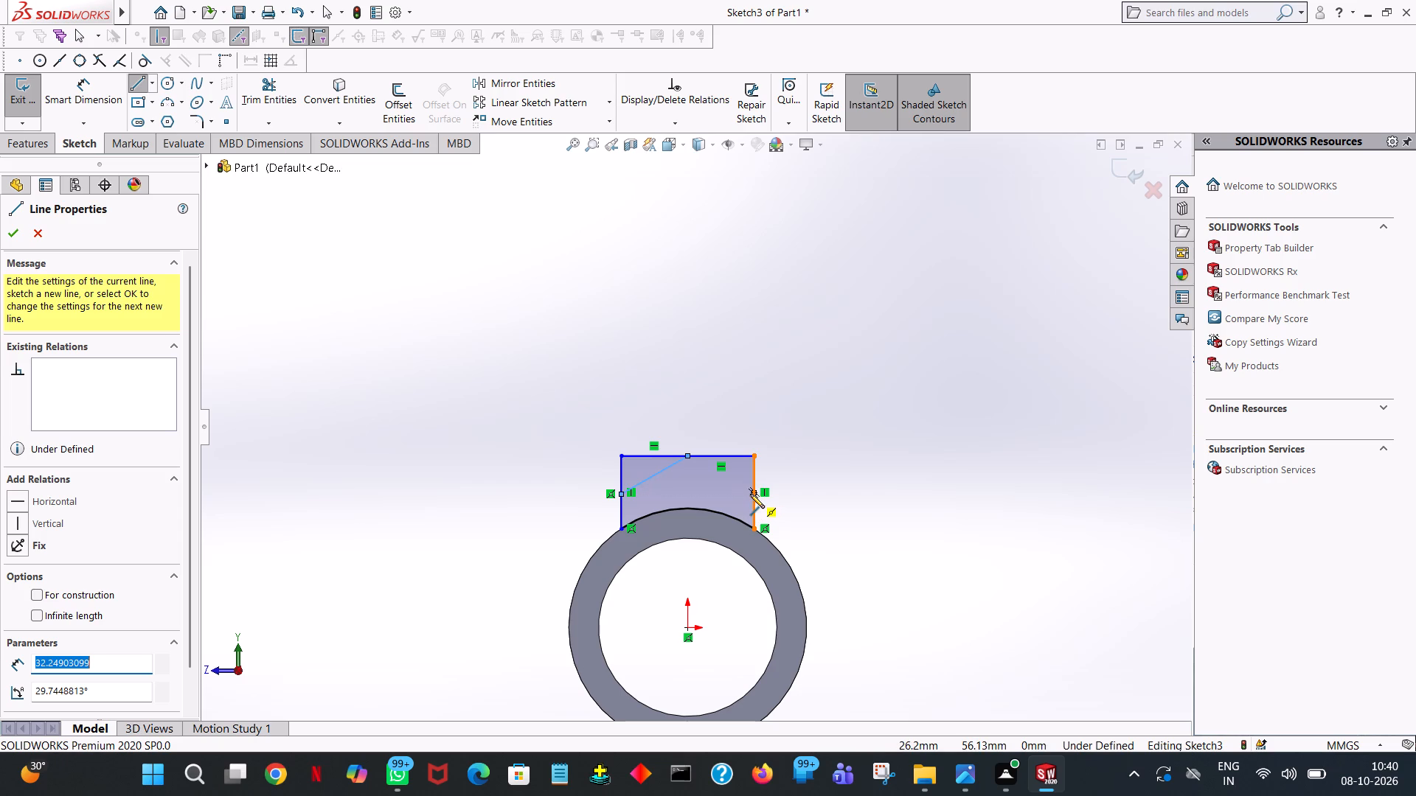
Sketch a 56 mm horizontal line from the slanted line's lower end to the -Z side, continuing with a slanted line to the top midpoint.
scroll(674, 494, "down", 8, "ctrl")
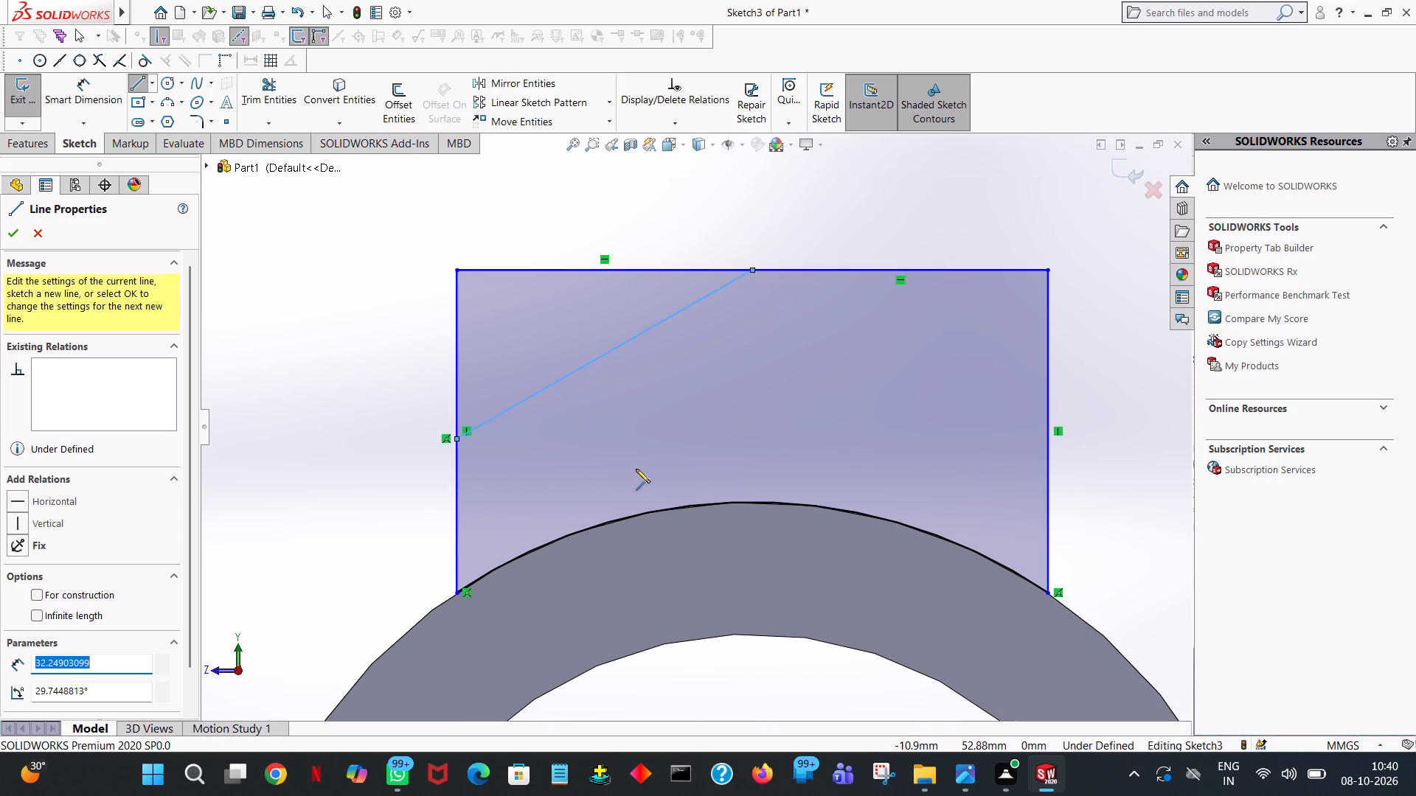
left_click(456, 439)
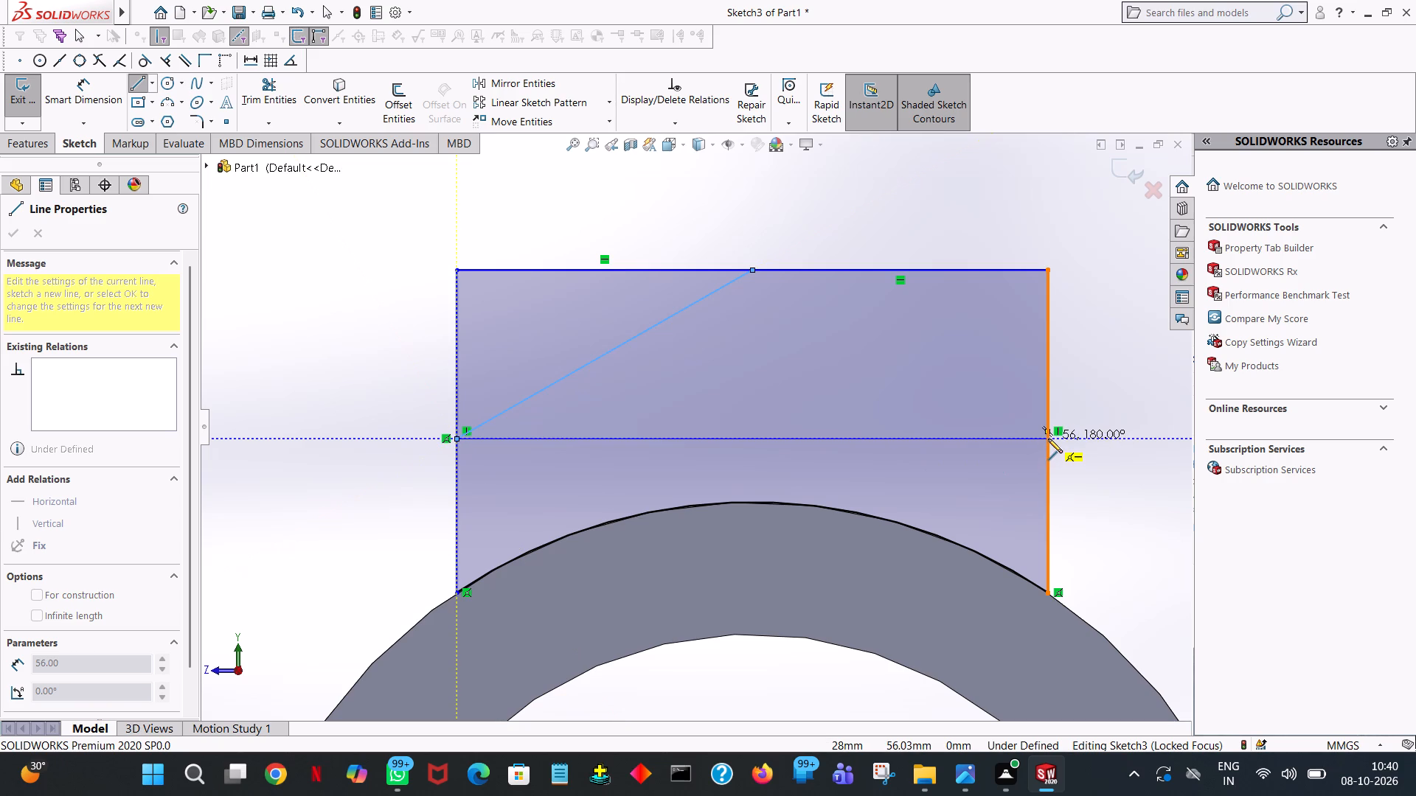
left_click(1048, 439)
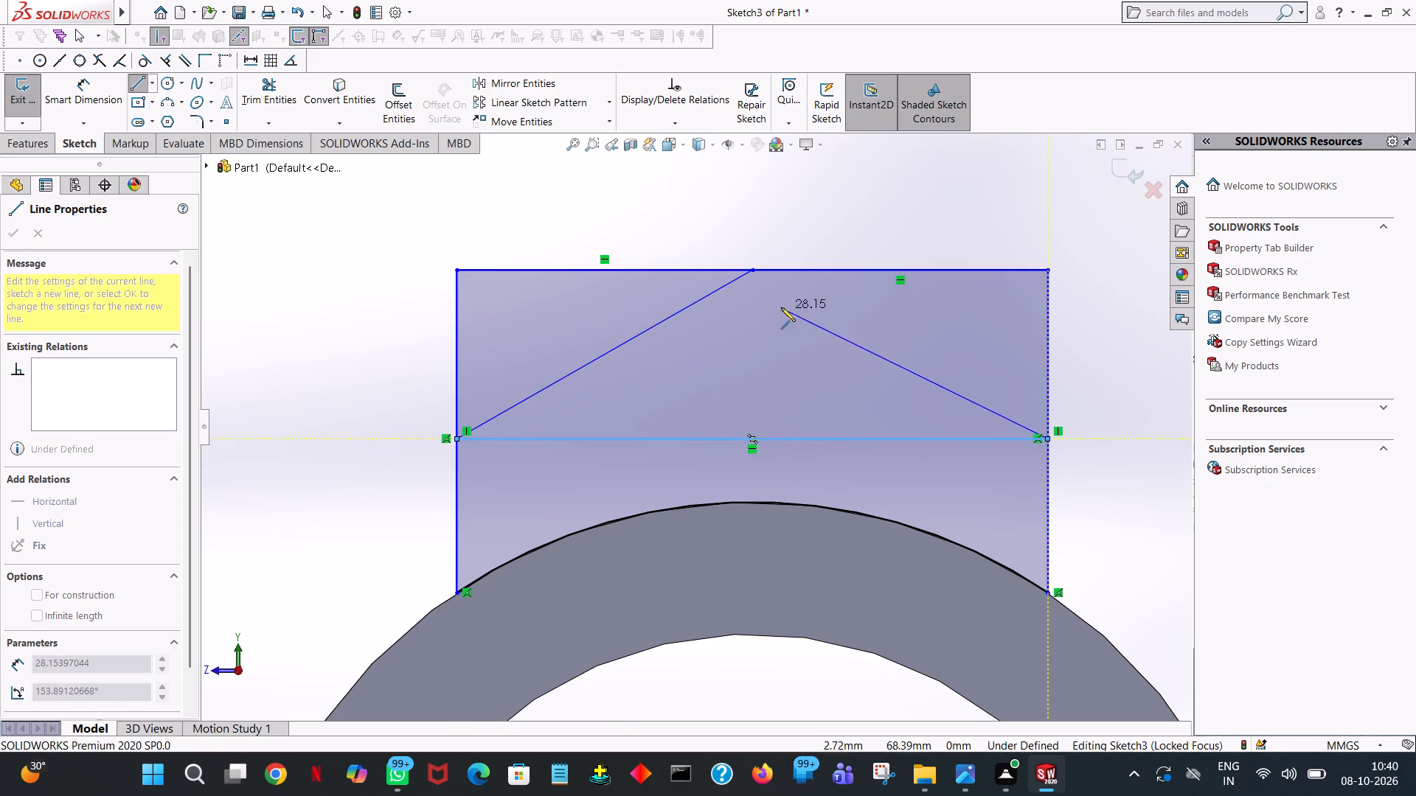
left_click(752, 270)
right_click(752, 270)
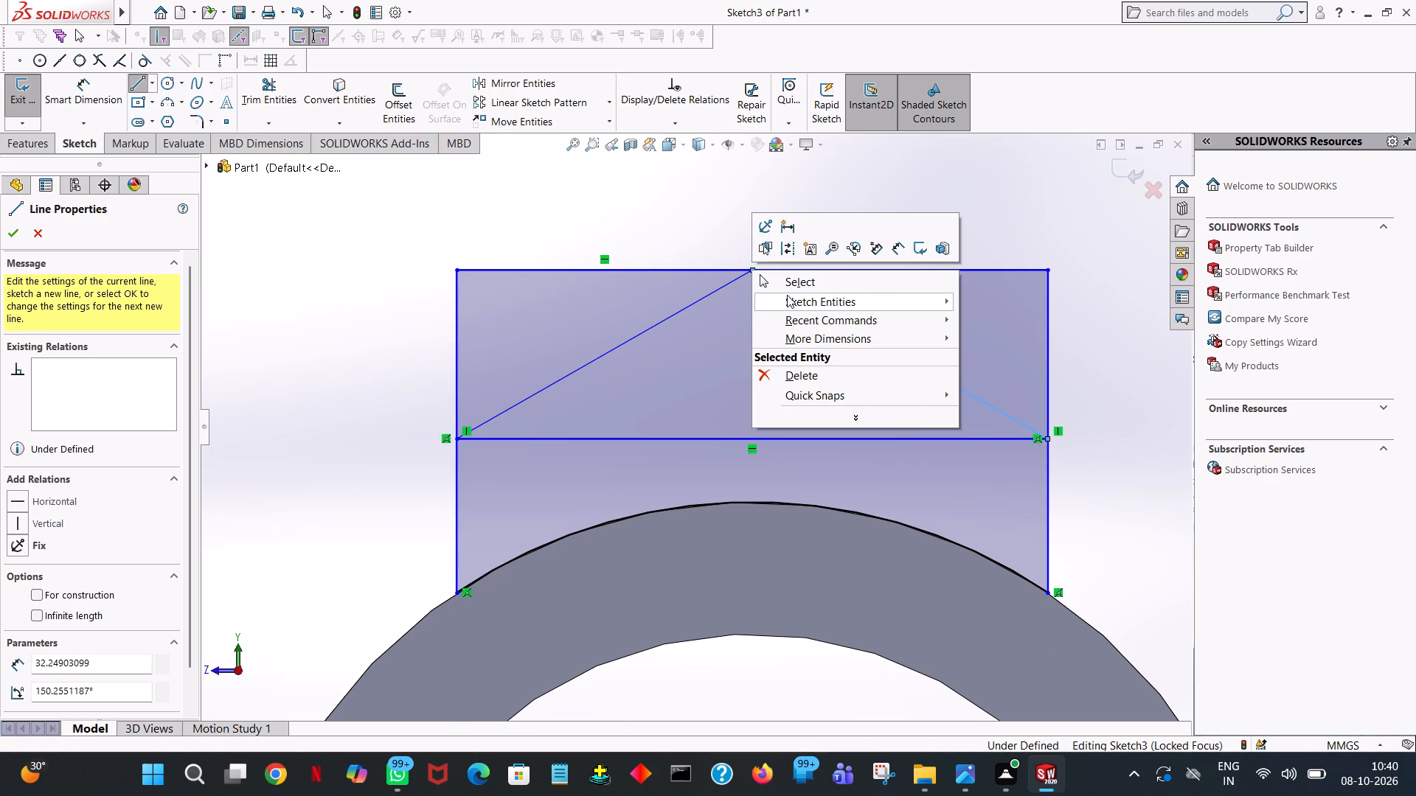
left_click(785, 287)
Trim the top edges, the side line portions above the slanted lines and the 56 mm horizontal line, leaving a closed gabled profile.
left_click(280, 93)
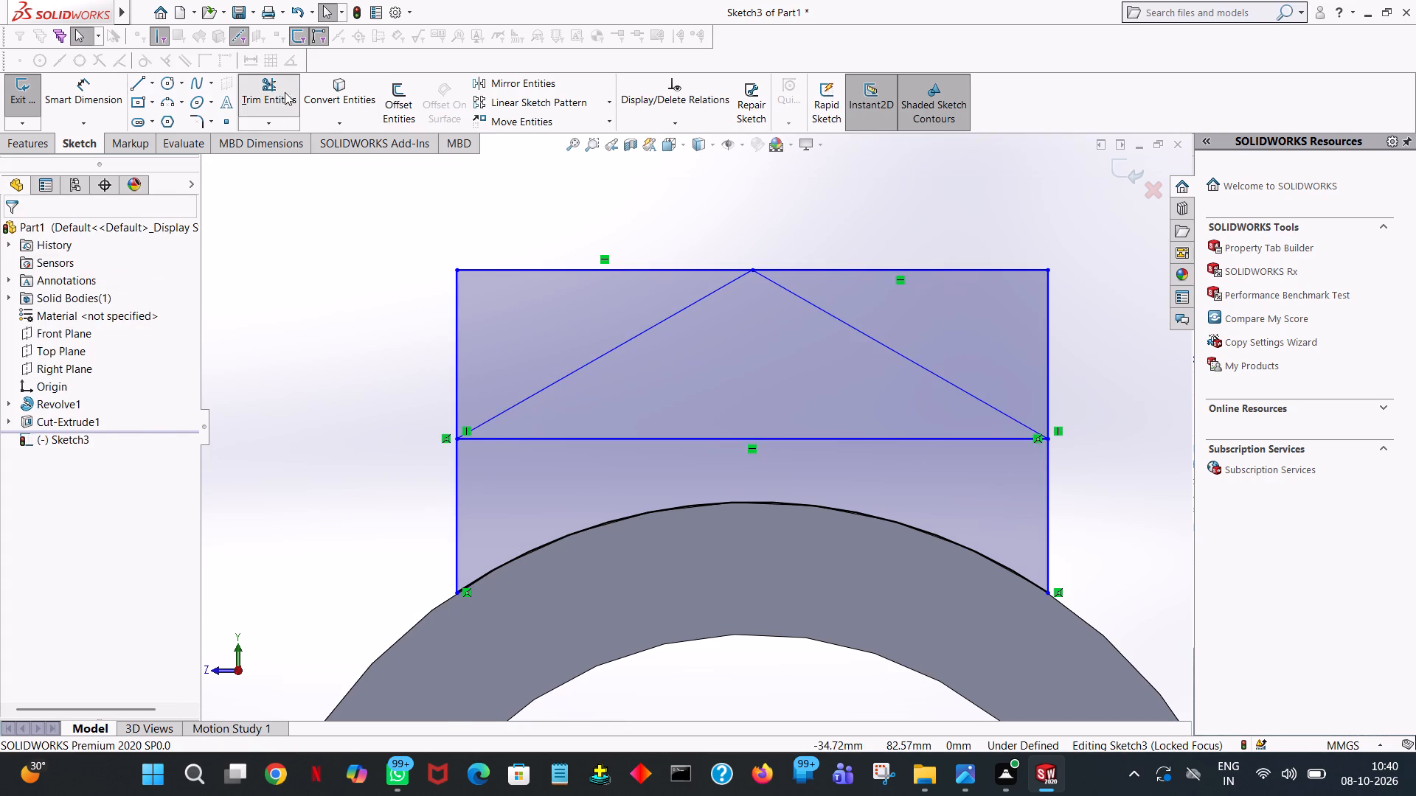
left_click(622, 270)
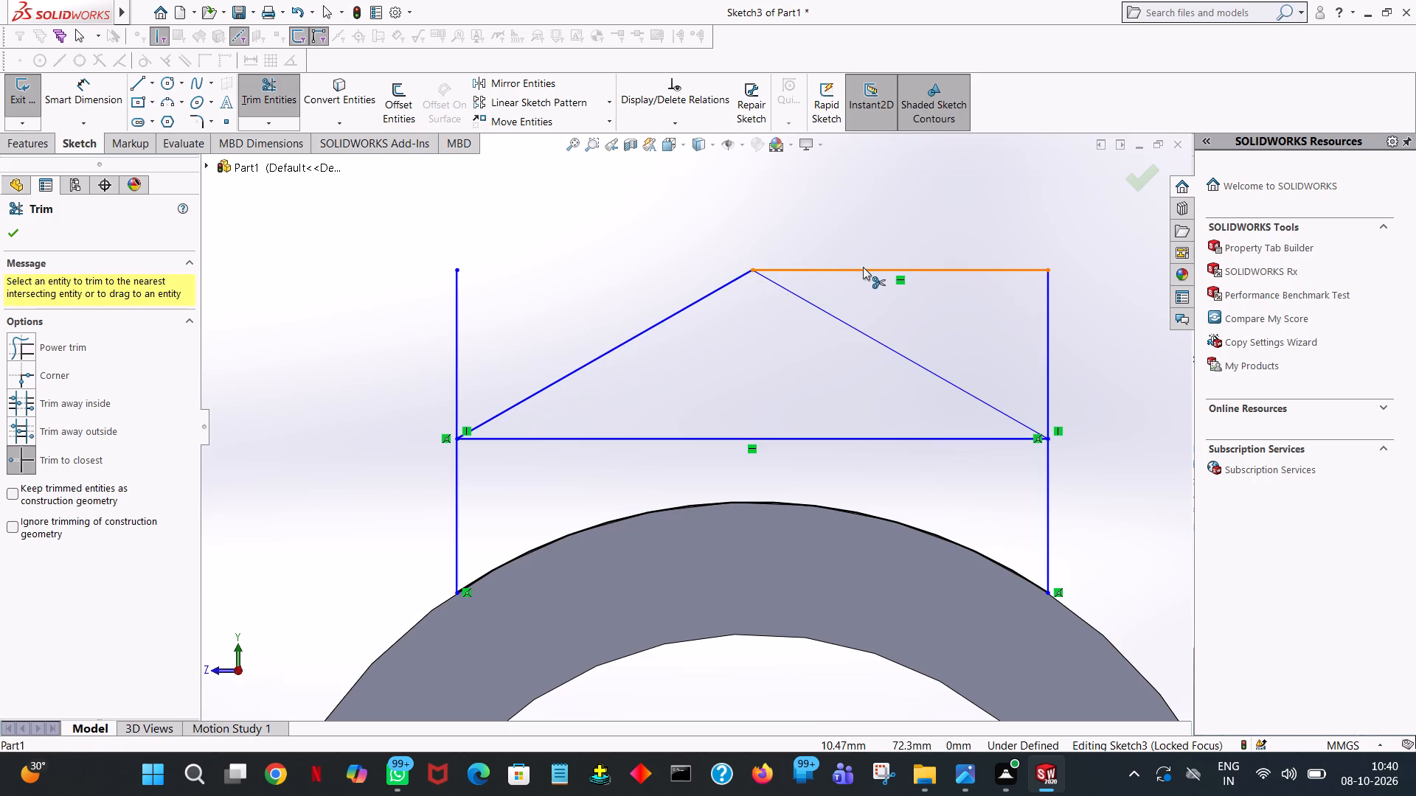
left_click(864, 268)
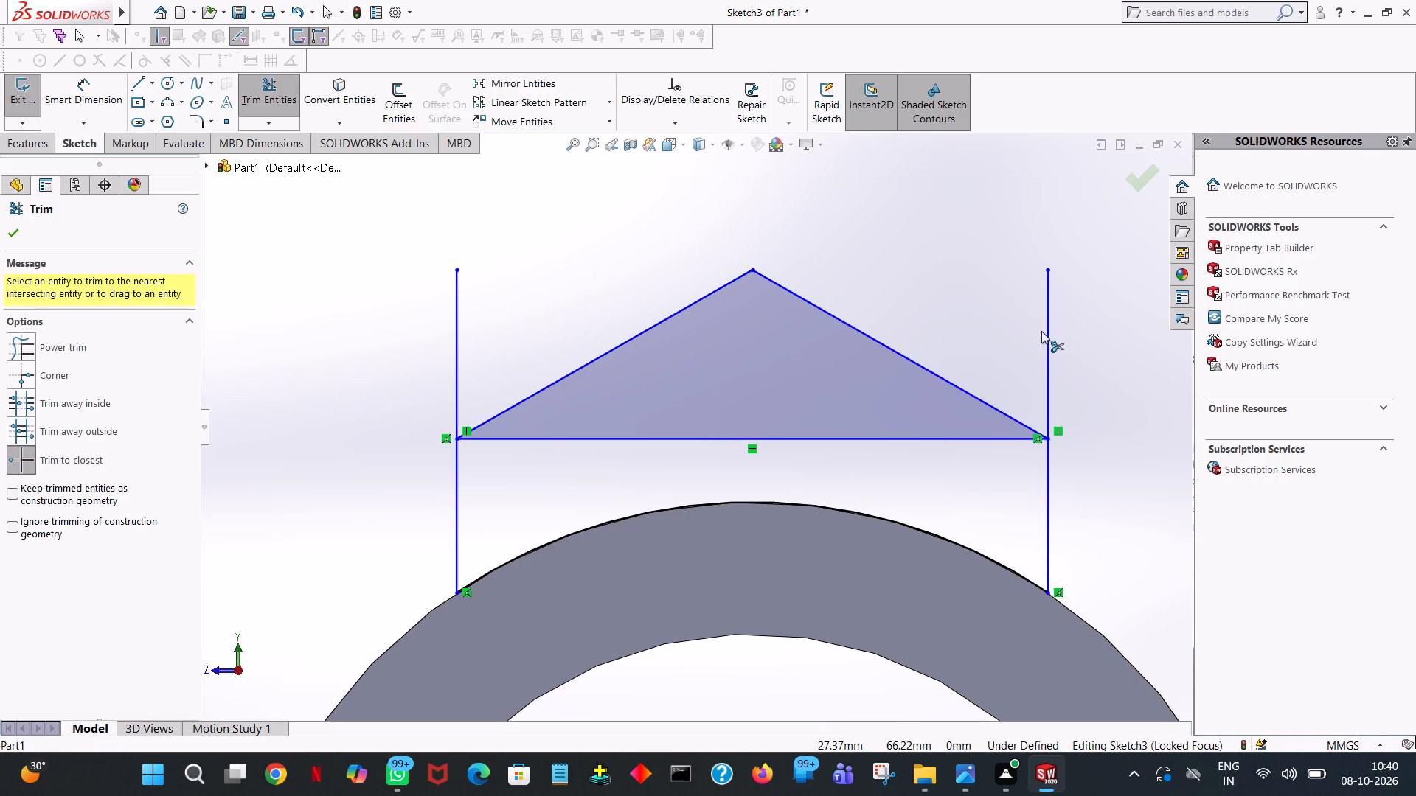
left_click(1048, 335)
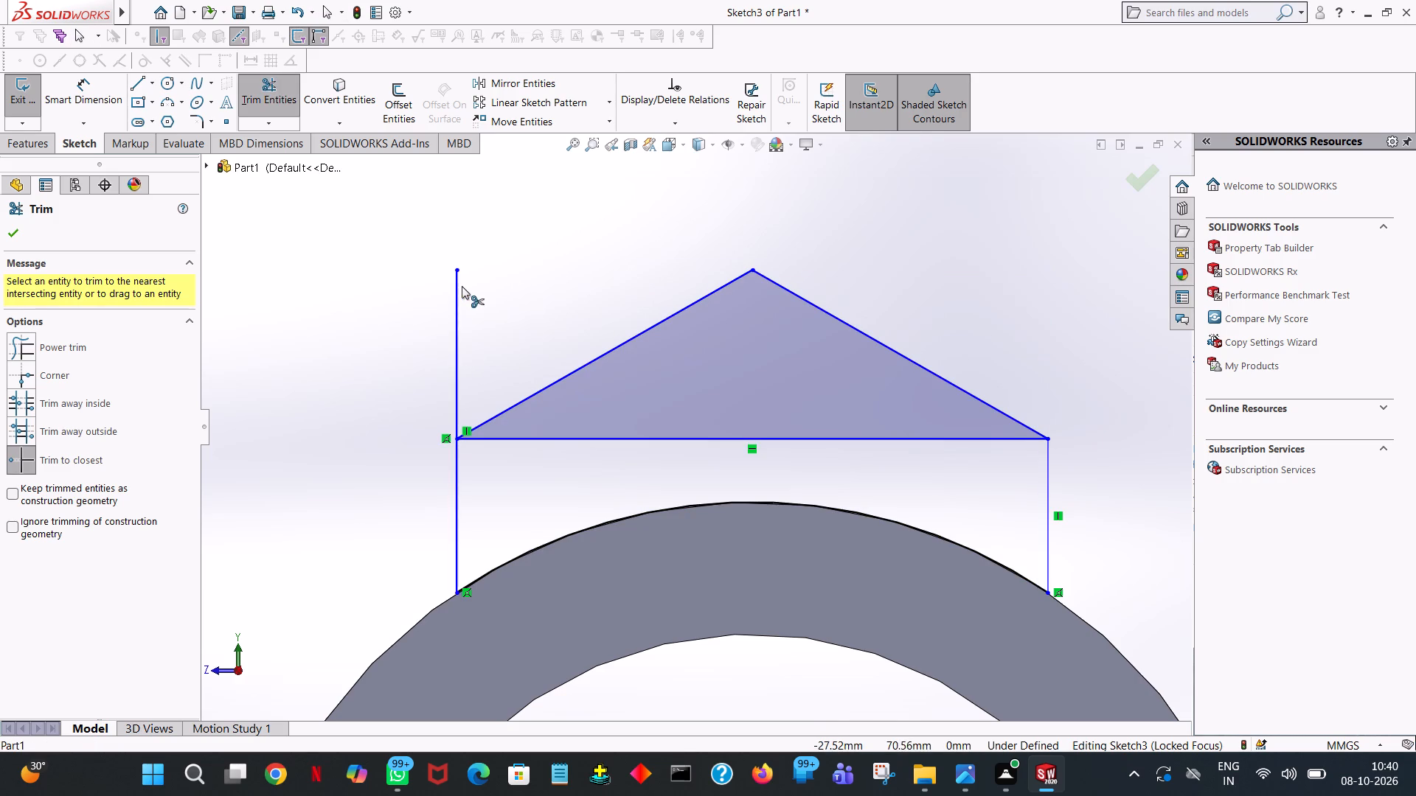
left_click(454, 284)
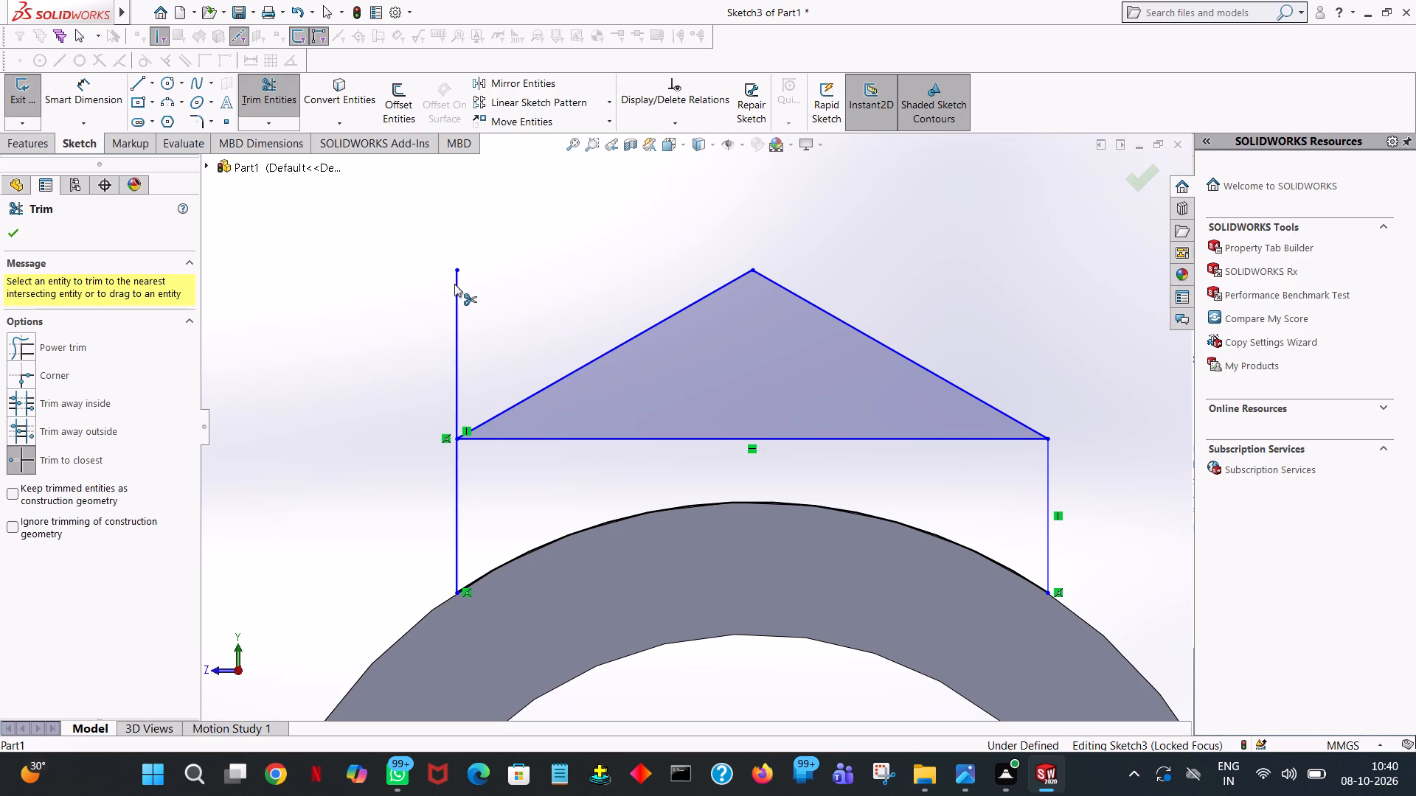
left_click(458, 285)
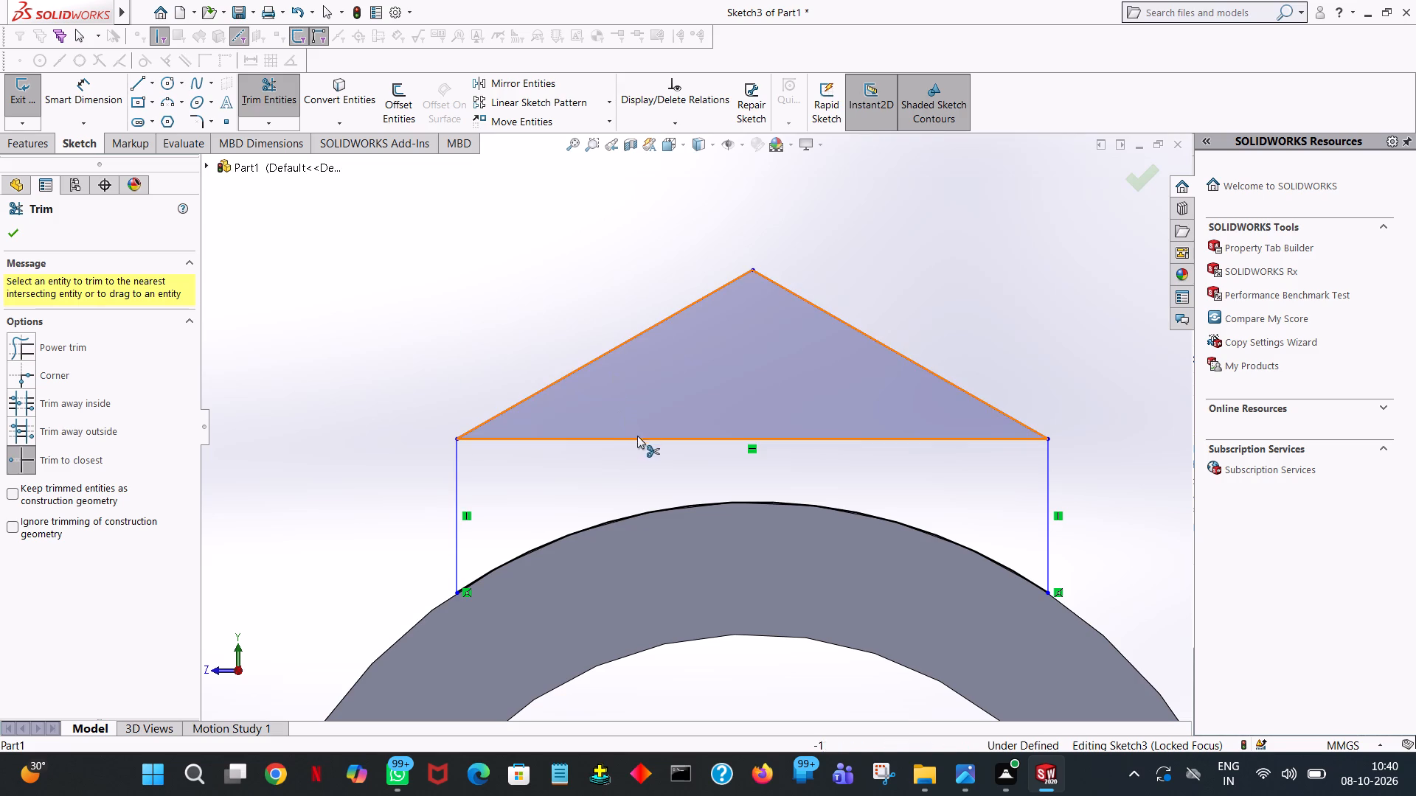
left_click(638, 439)
left_click(18, 234)
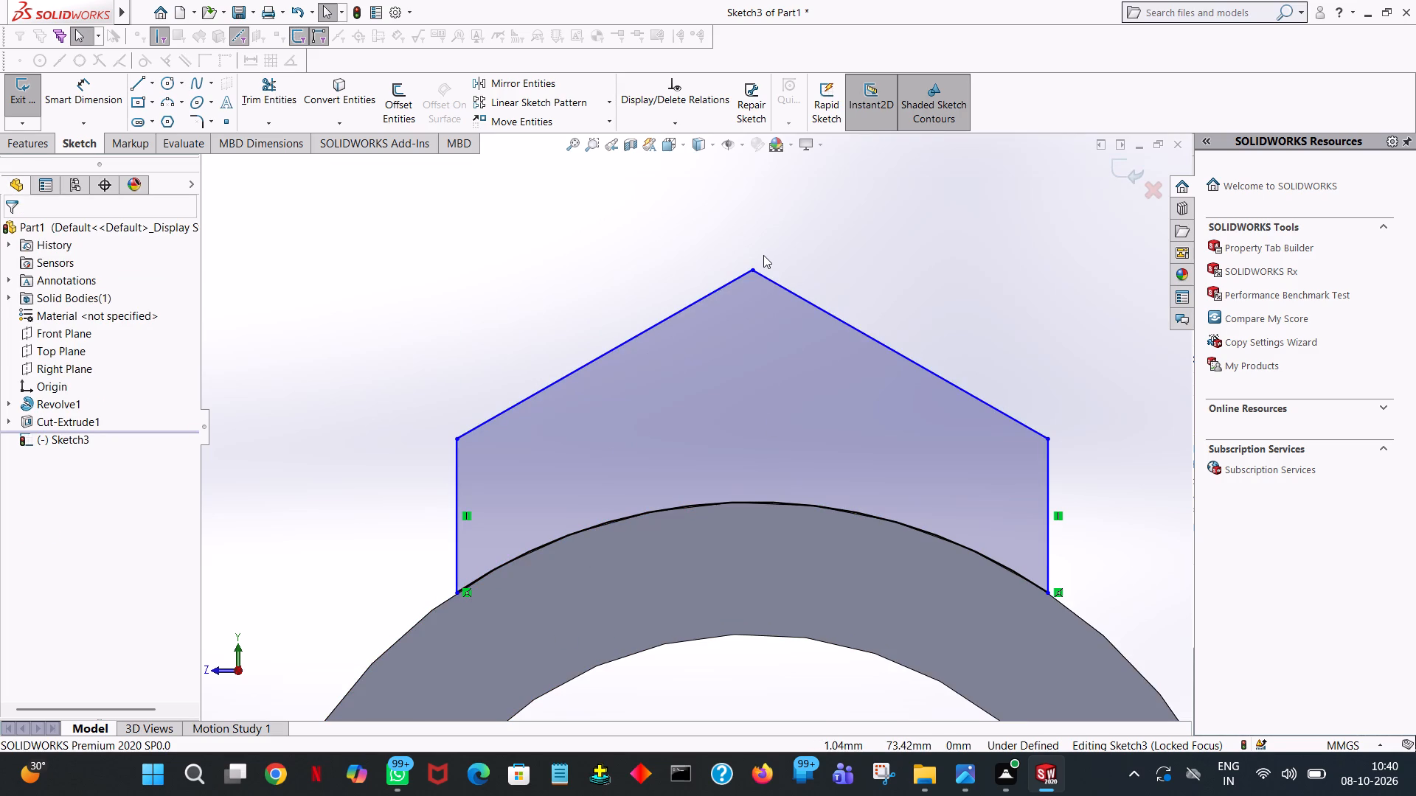
Extrude the gabled profile as a blind boss 20 mm deep, reversed to run along the cylinder and merged with it.
scroll(763, 255, "down", 3, "ctrl")
scroll(763, 255, "up", 6, "ctrl")
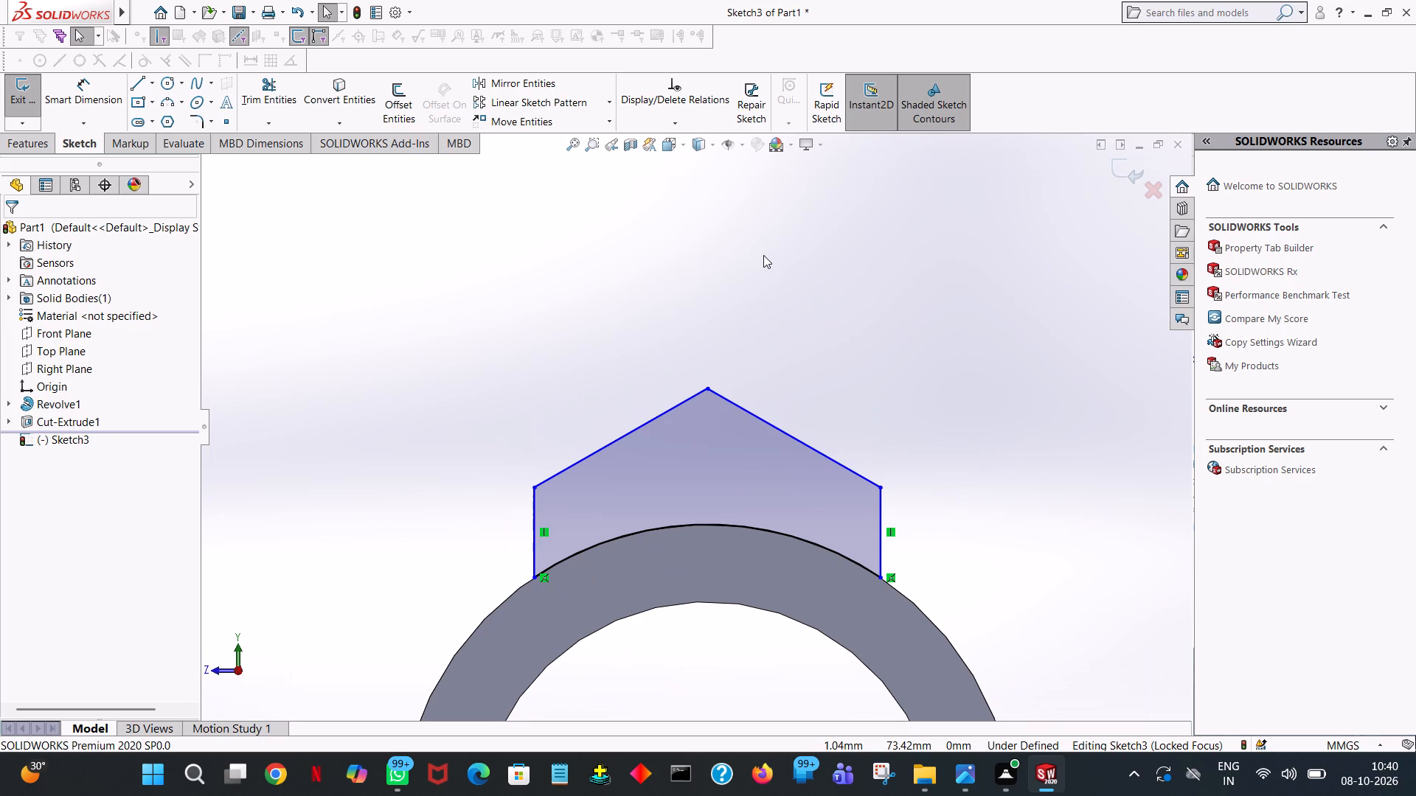
middle_click_drag(878, 314, 825, 348)
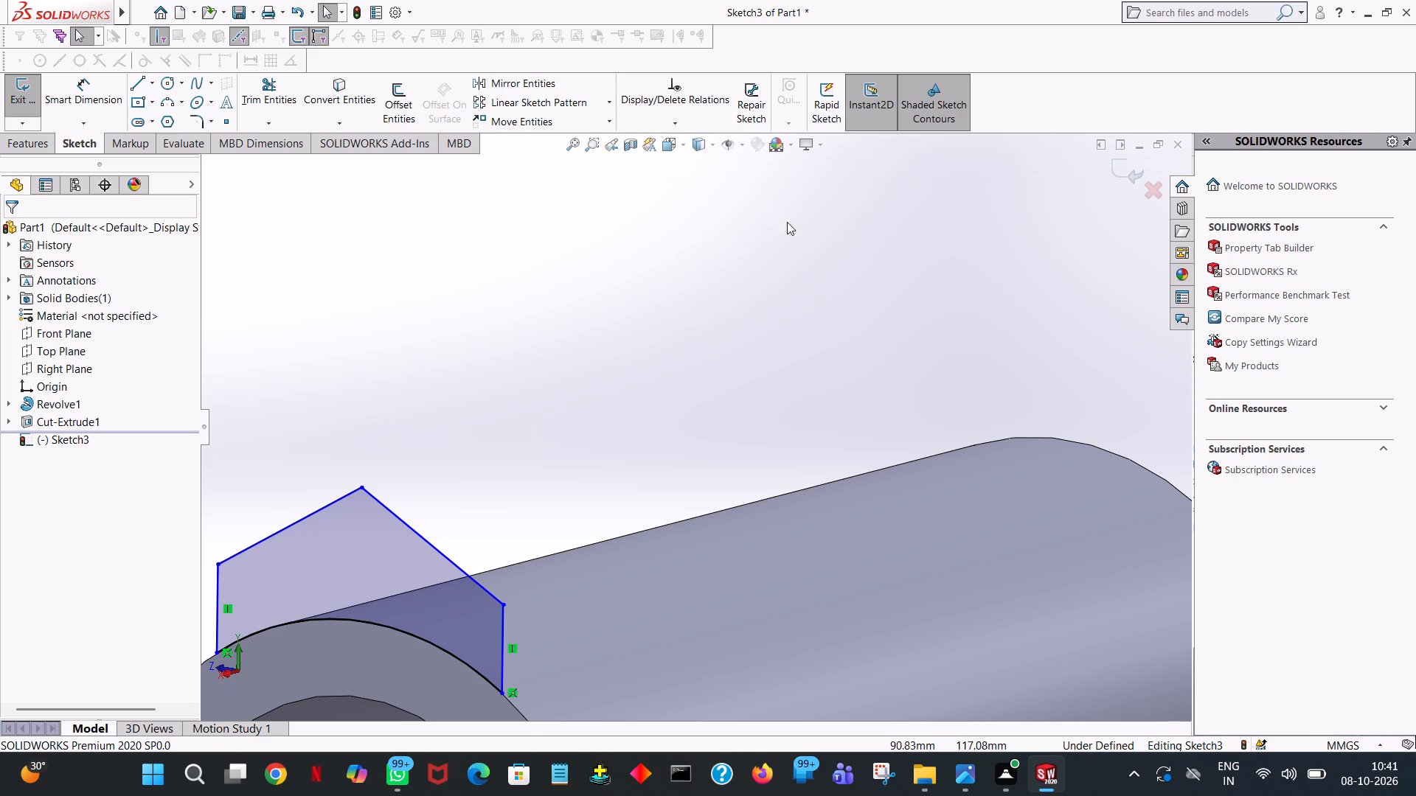
left_click(34, 148)
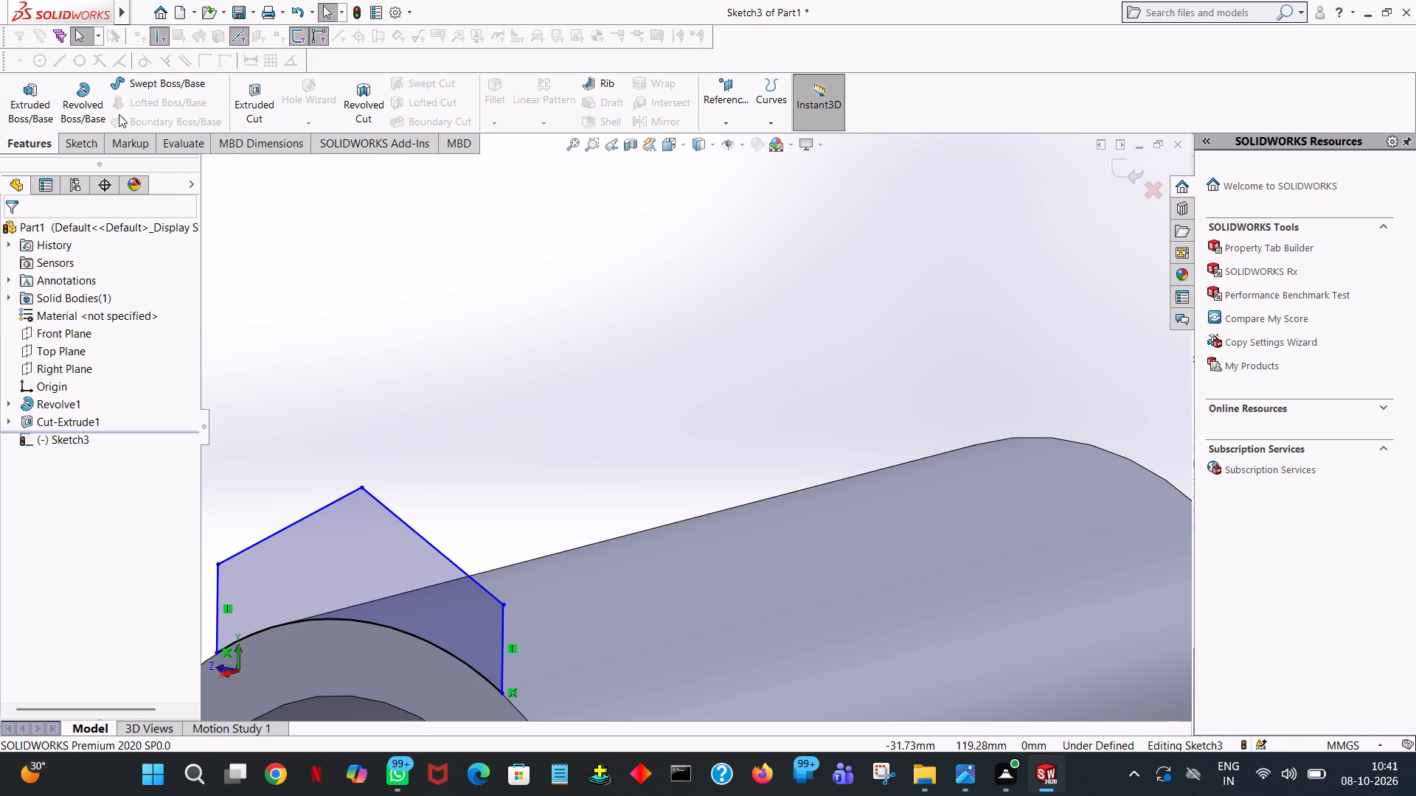
left_click(20, 103)
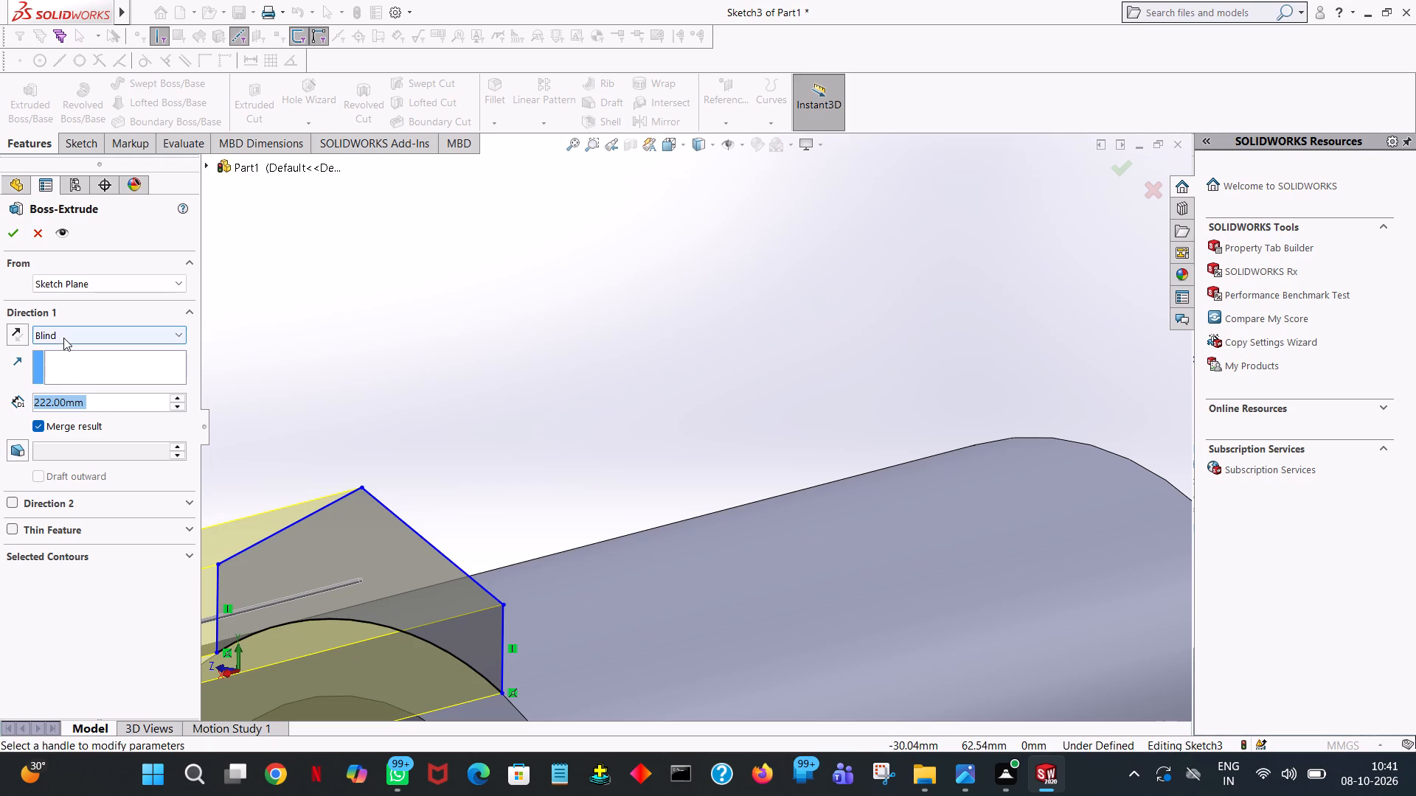
left_click(21, 331)
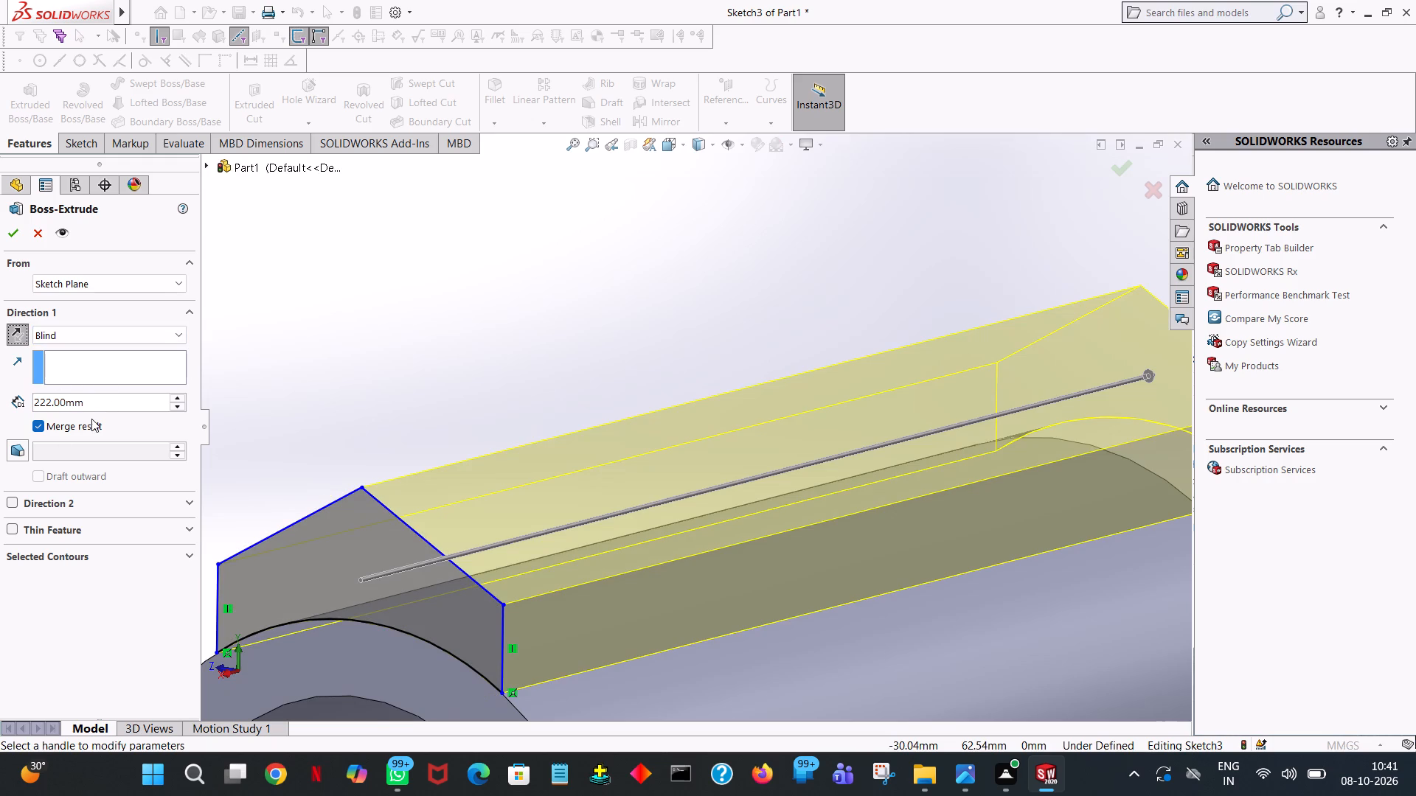
double_click(102, 399)
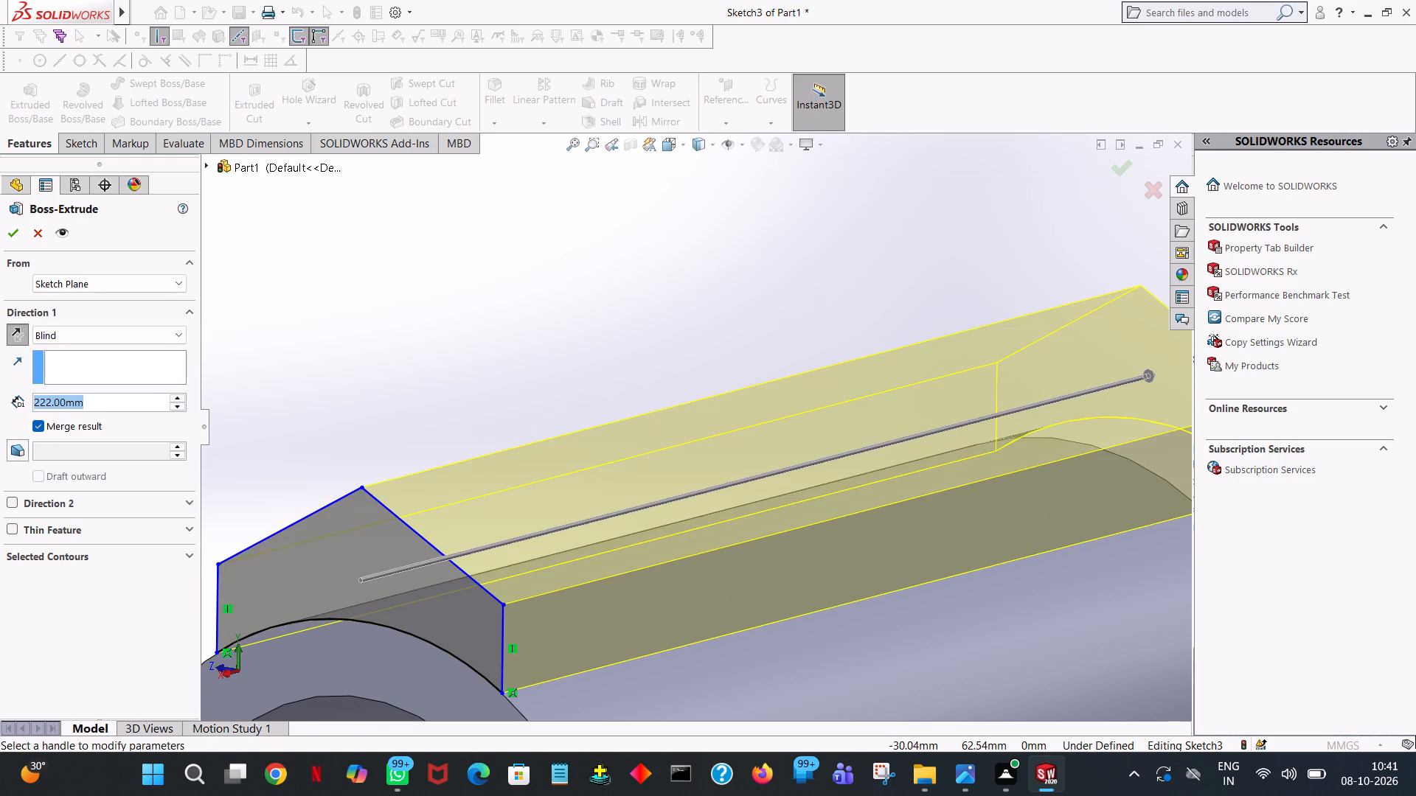
type("20")
key("Return")
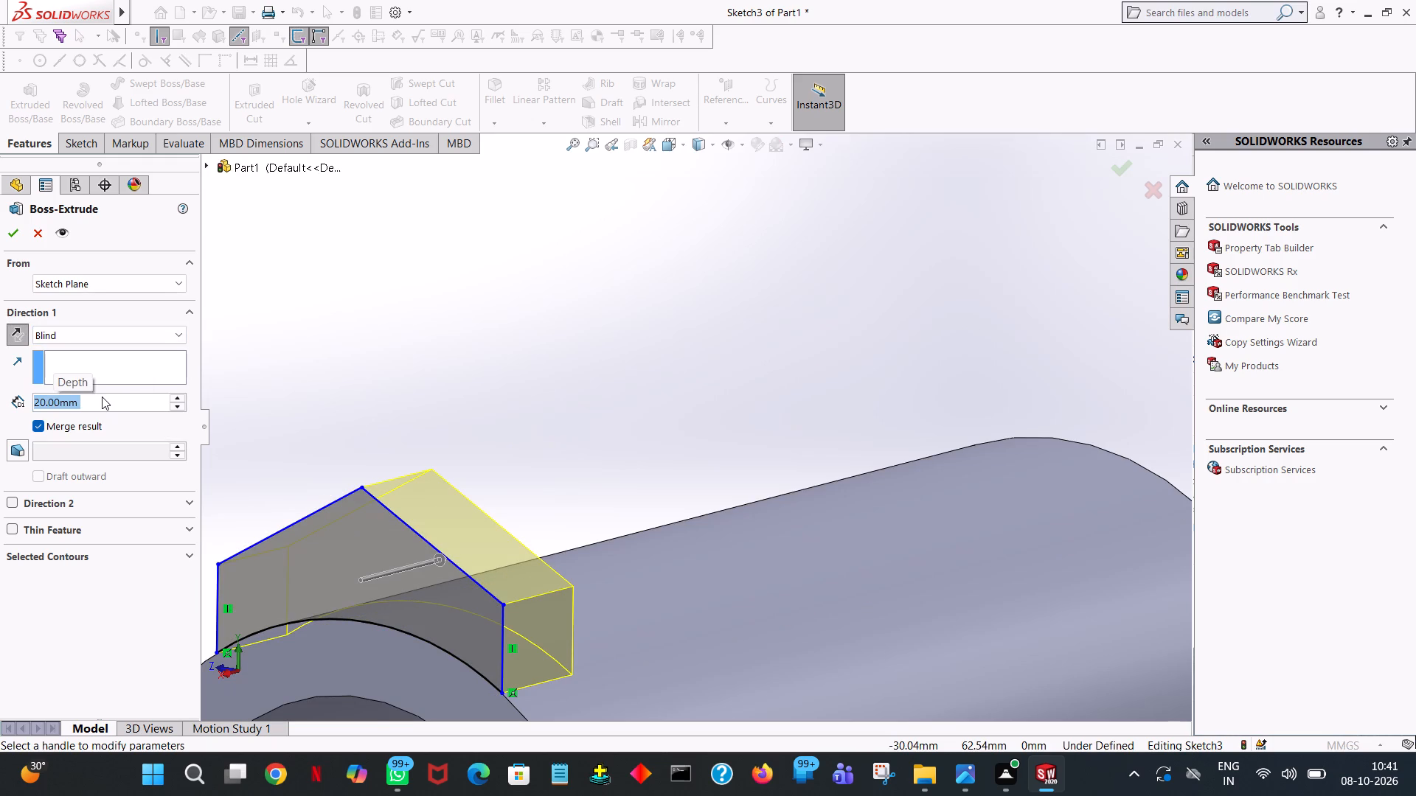
left_click(5, 233)
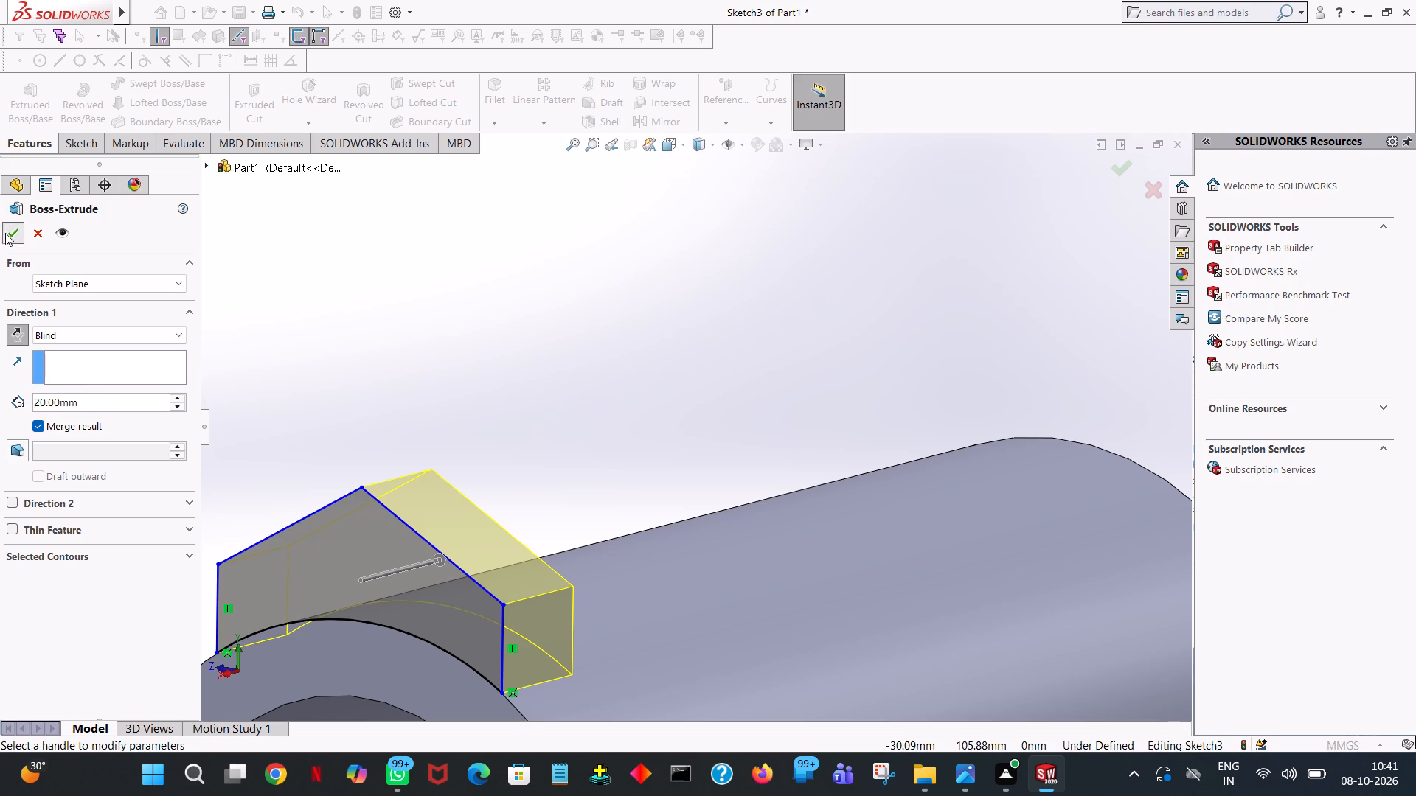
left_click(524, 285)
middle_click_drag(616, 358, 641, 377)
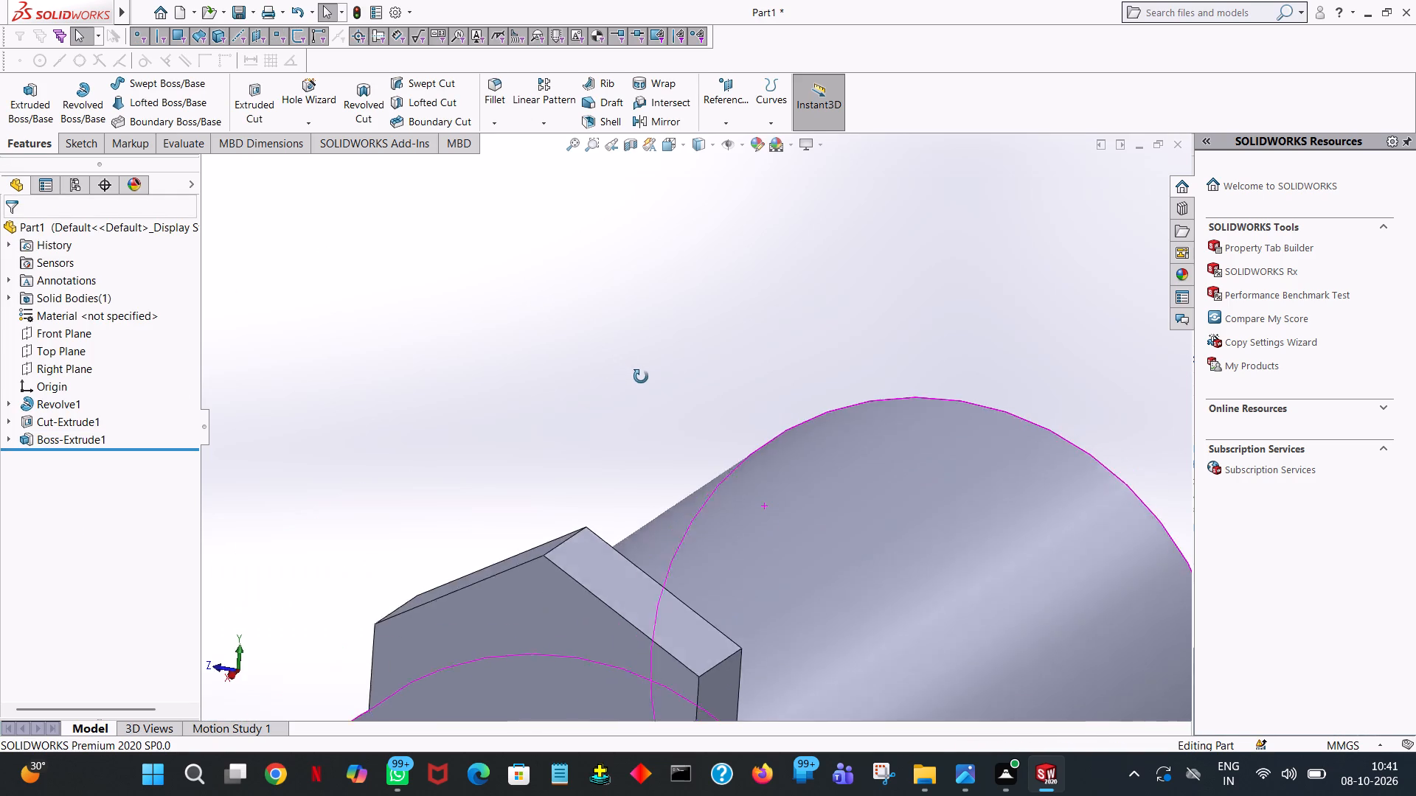
Start an extruded boss sketch on the gabled boss's face that looks along the cylinder, viewed normal to the sketch plane.
middle_click_drag(641, 377, 608, 340)
middle_click_drag(586, 356, 516, 460)
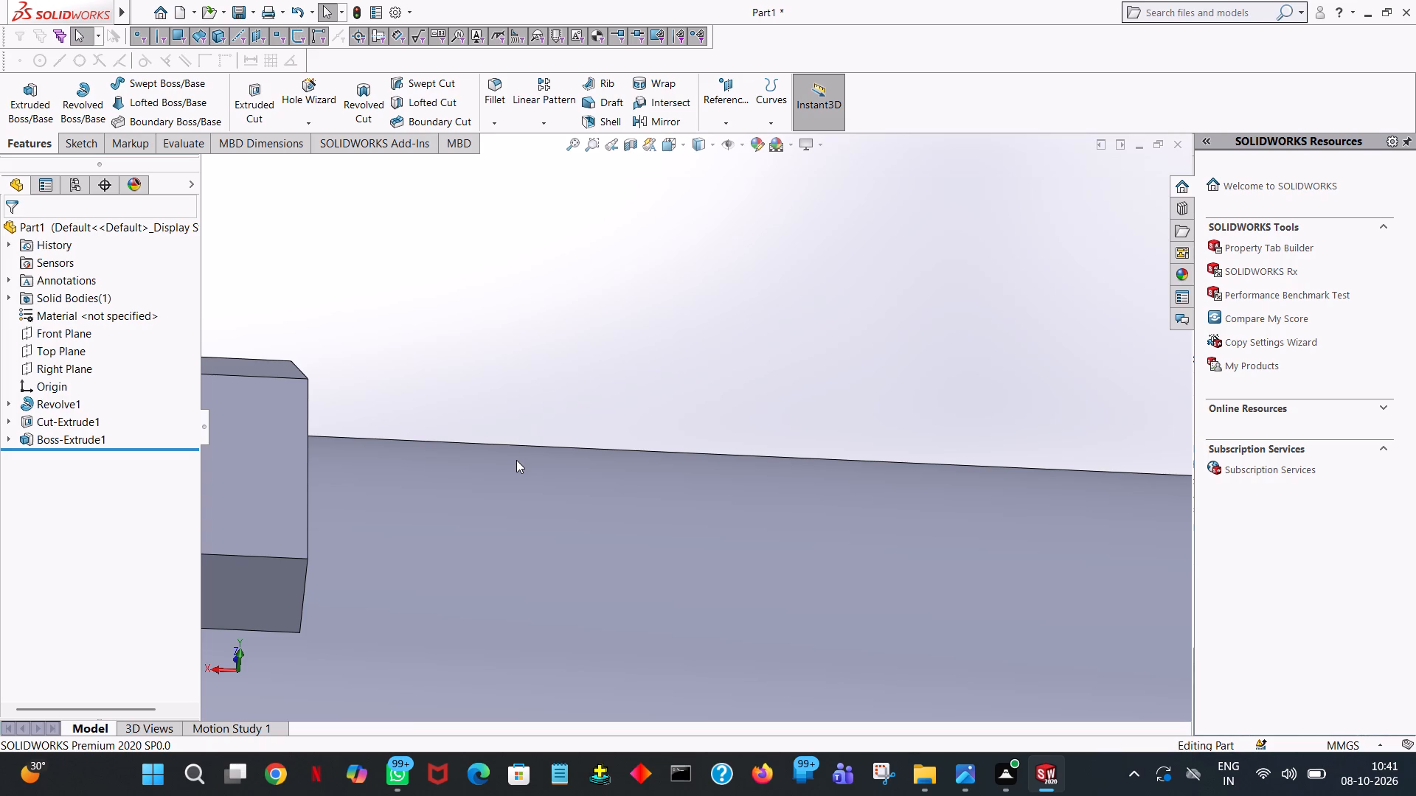
middle_click_drag(561, 368, 530, 351)
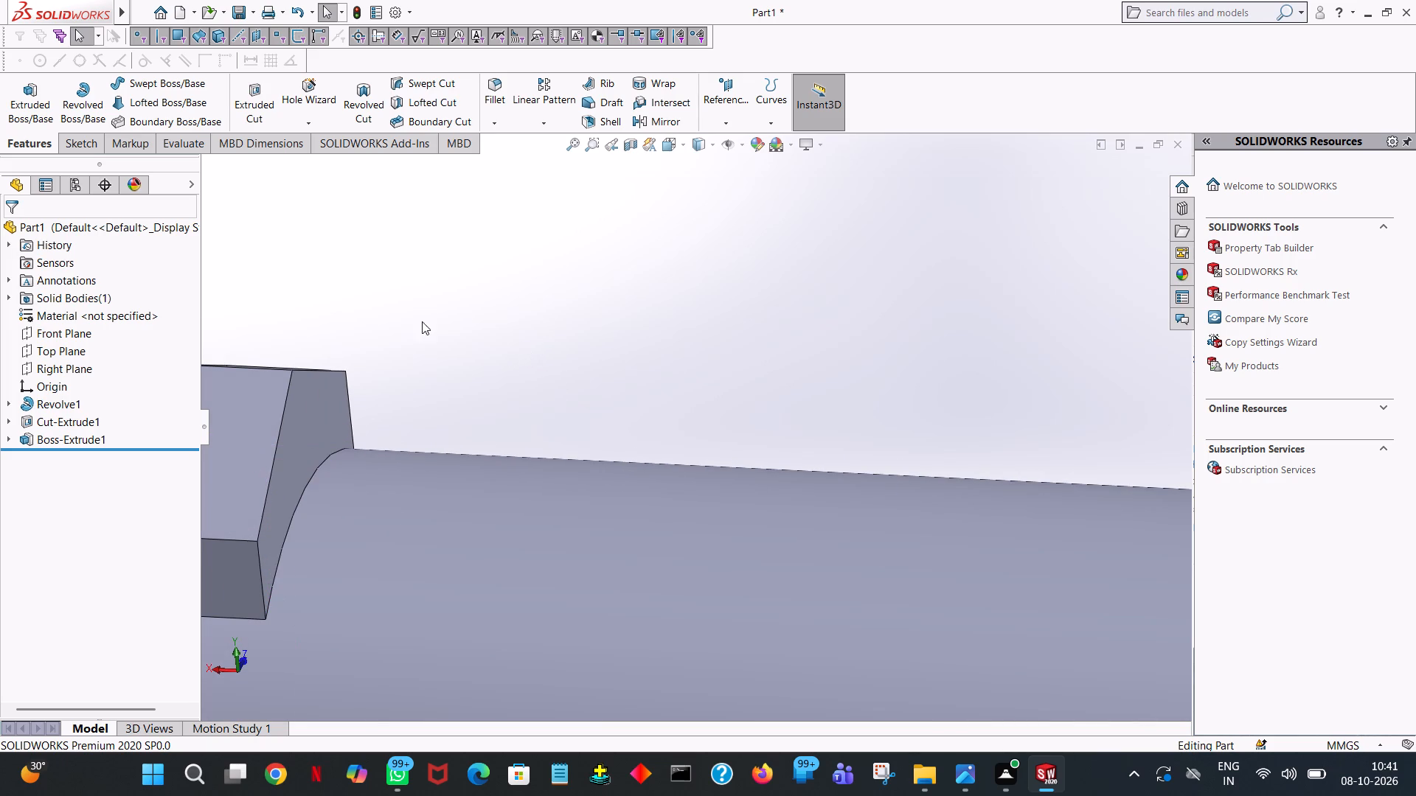
left_click(35, 108)
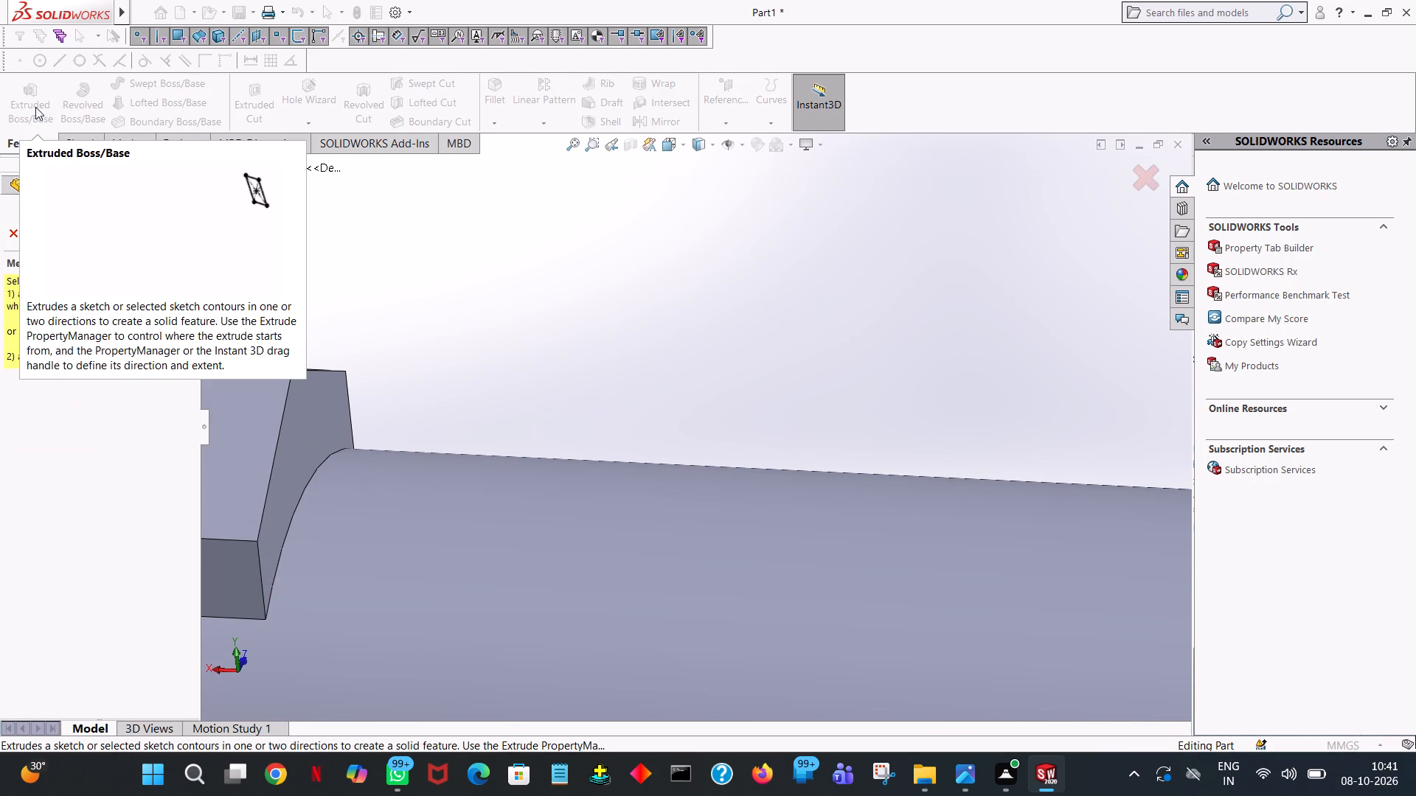
left_click(332, 399)
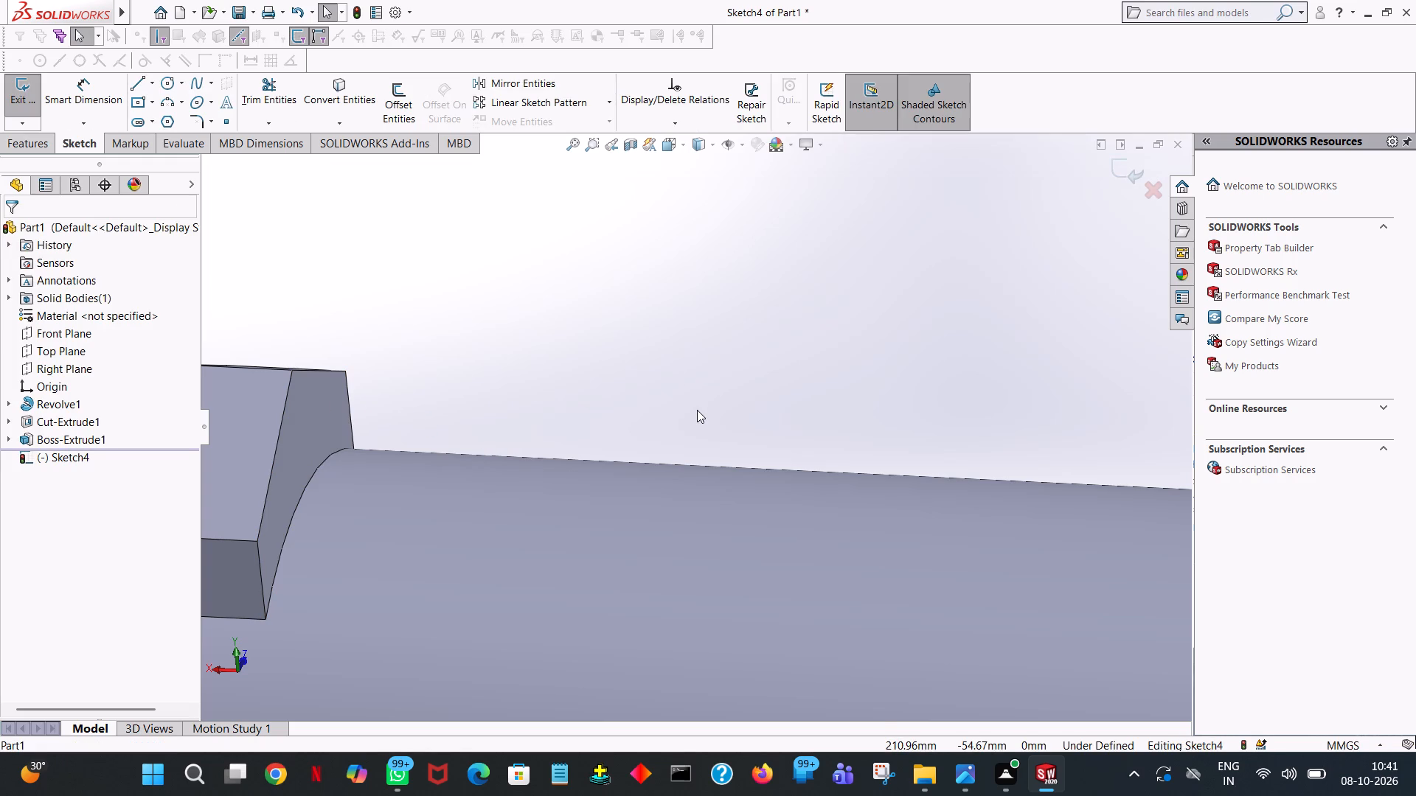
key("space")
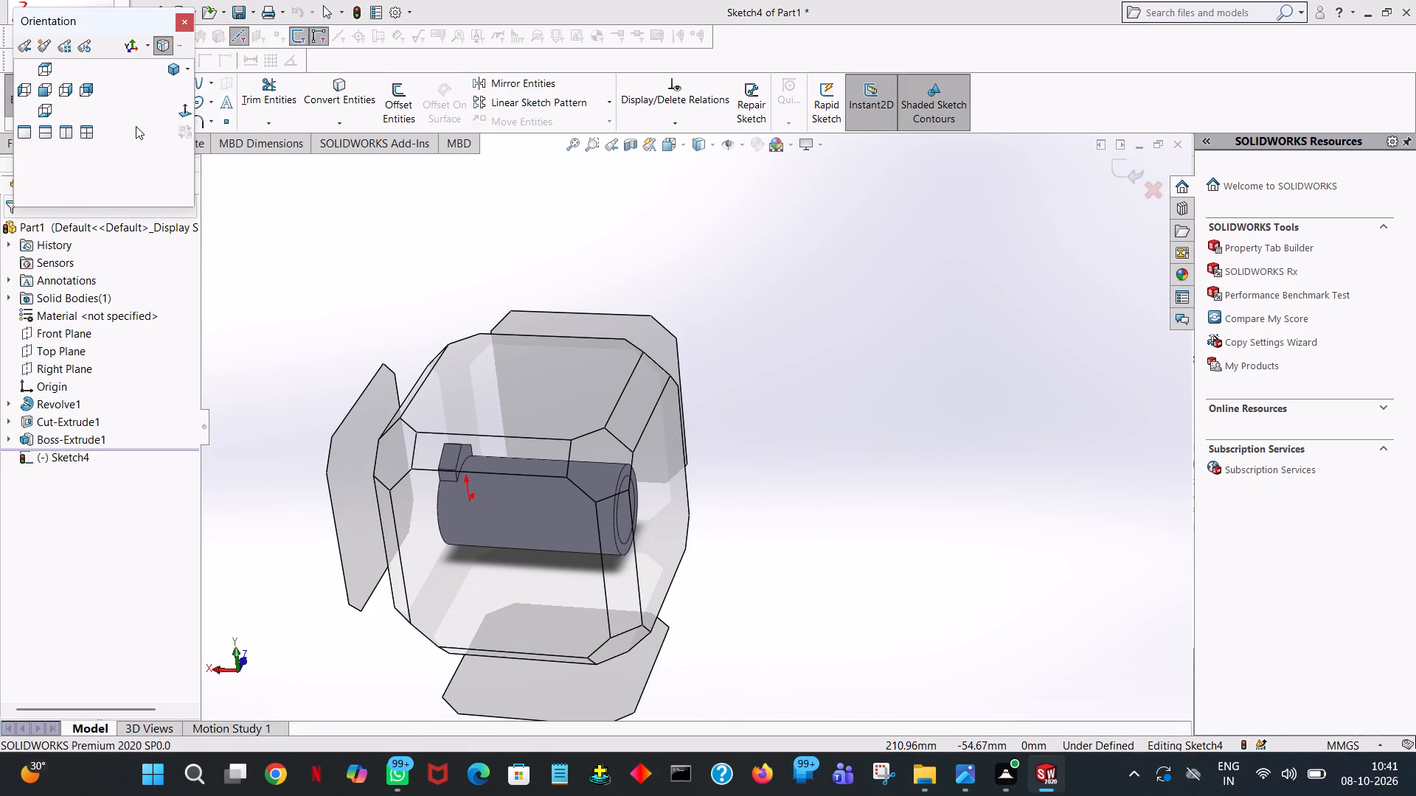
left_click(178, 112)
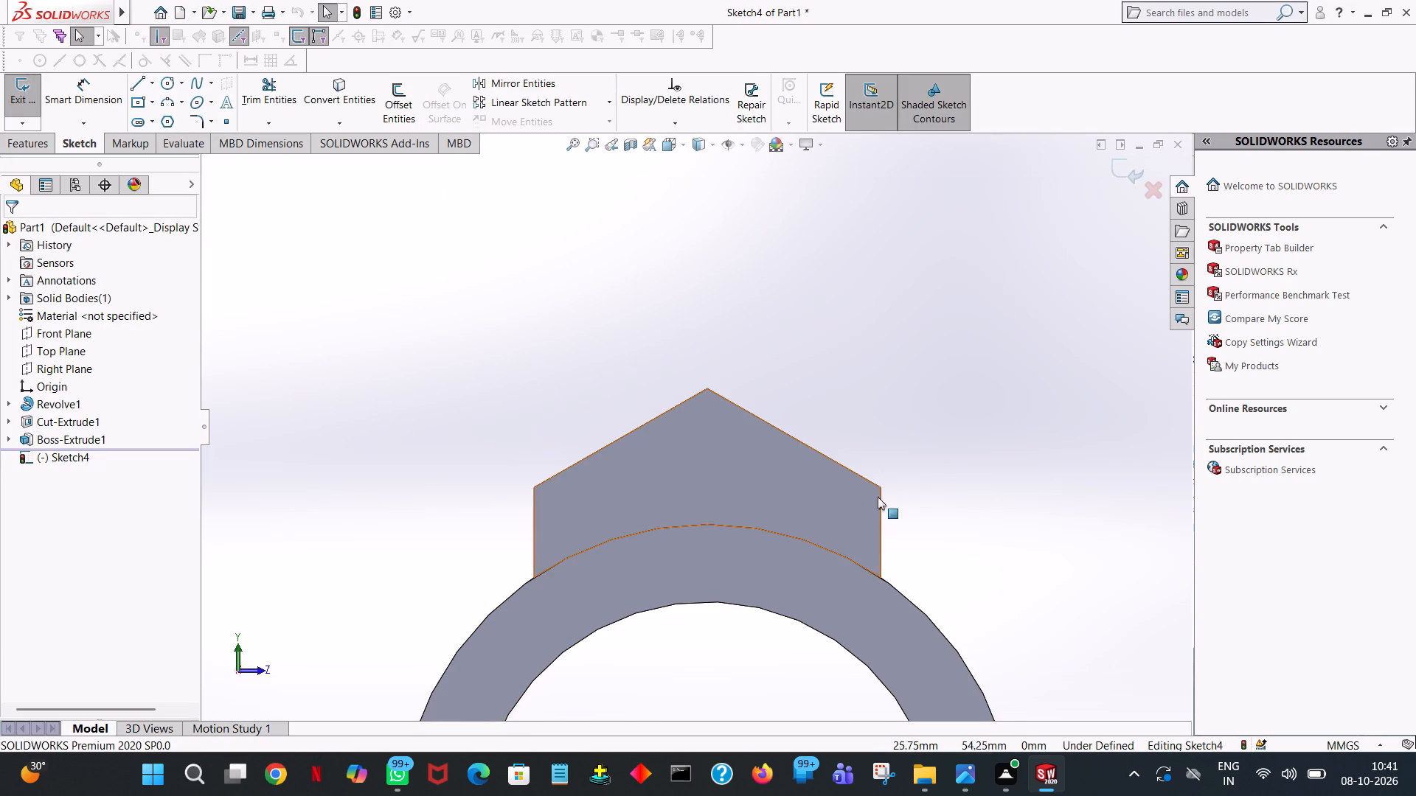
middle_click_drag(952, 482, 938, 501)
middle_click(938, 502)
middle_click(938, 509)
middle_click(938, 510)
middle_click(943, 512)
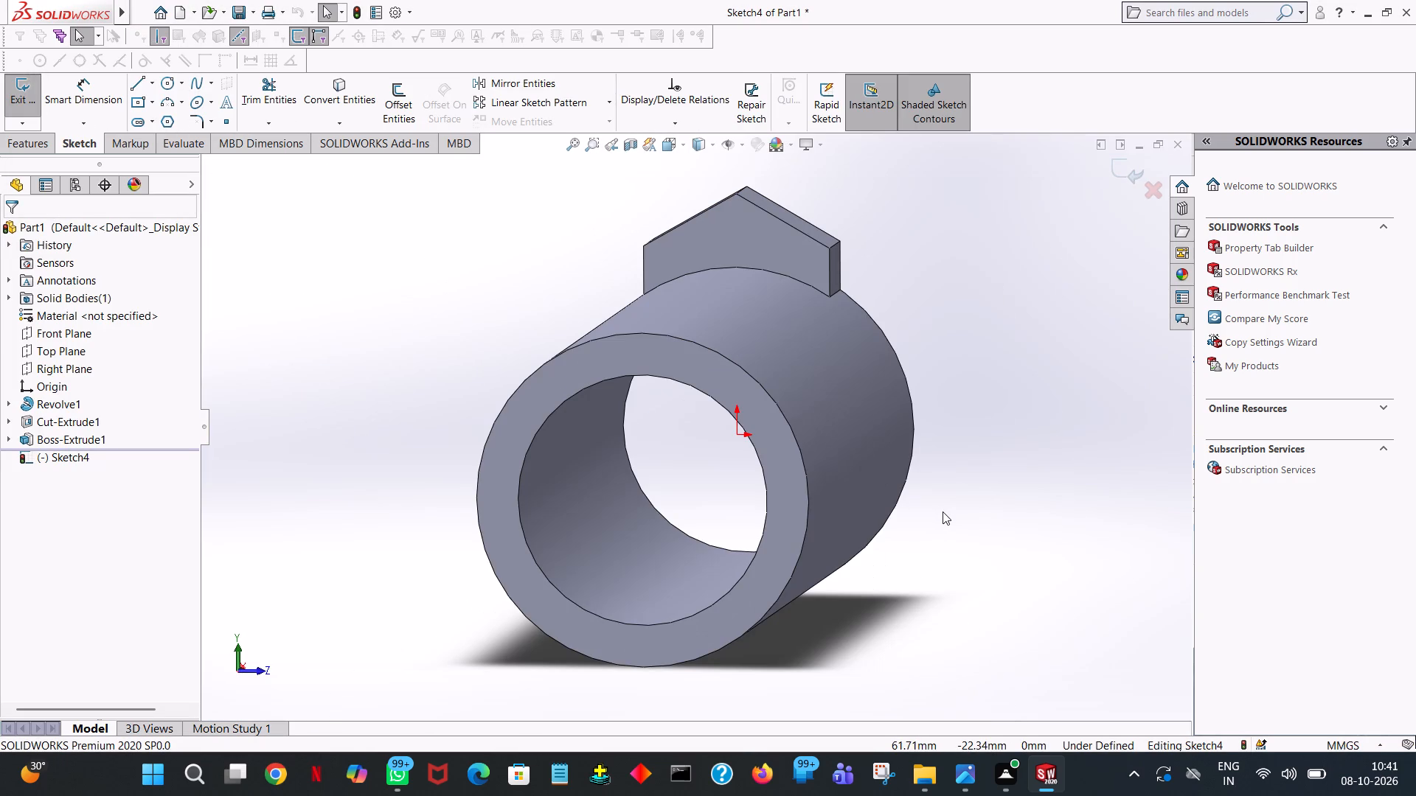
key("space")
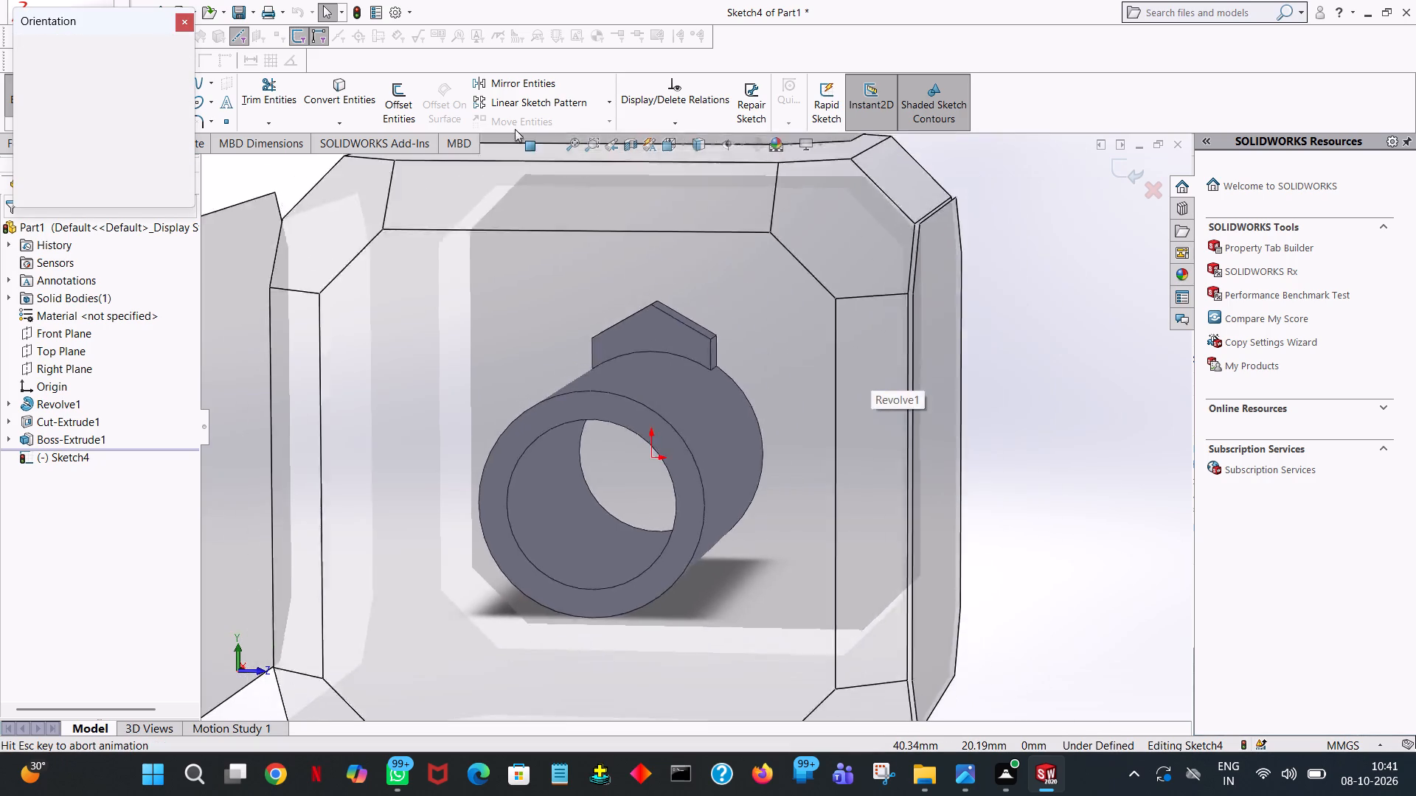
left_click(186, 115)
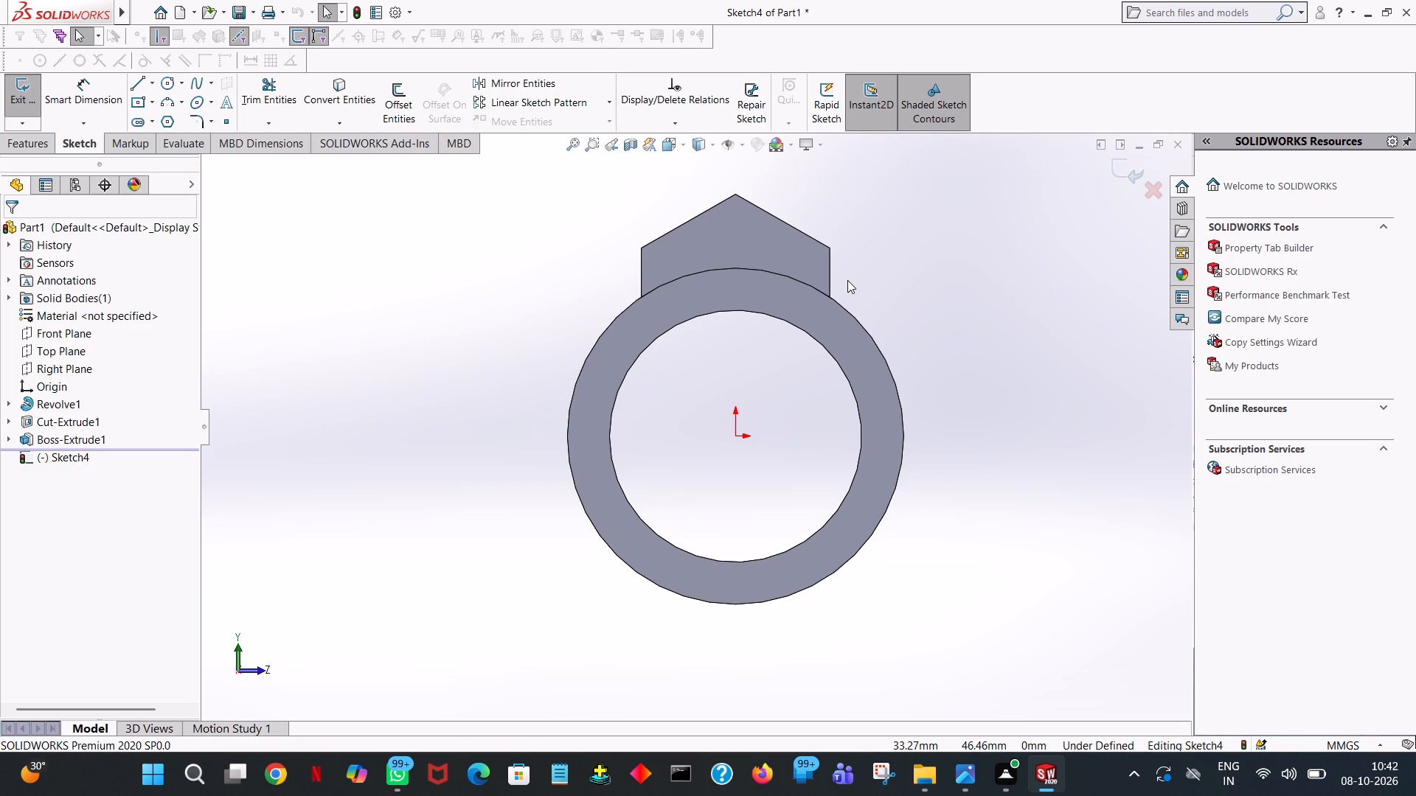
Sketch a 156 mm vertical line upward from the origin.
left_click(137, 88)
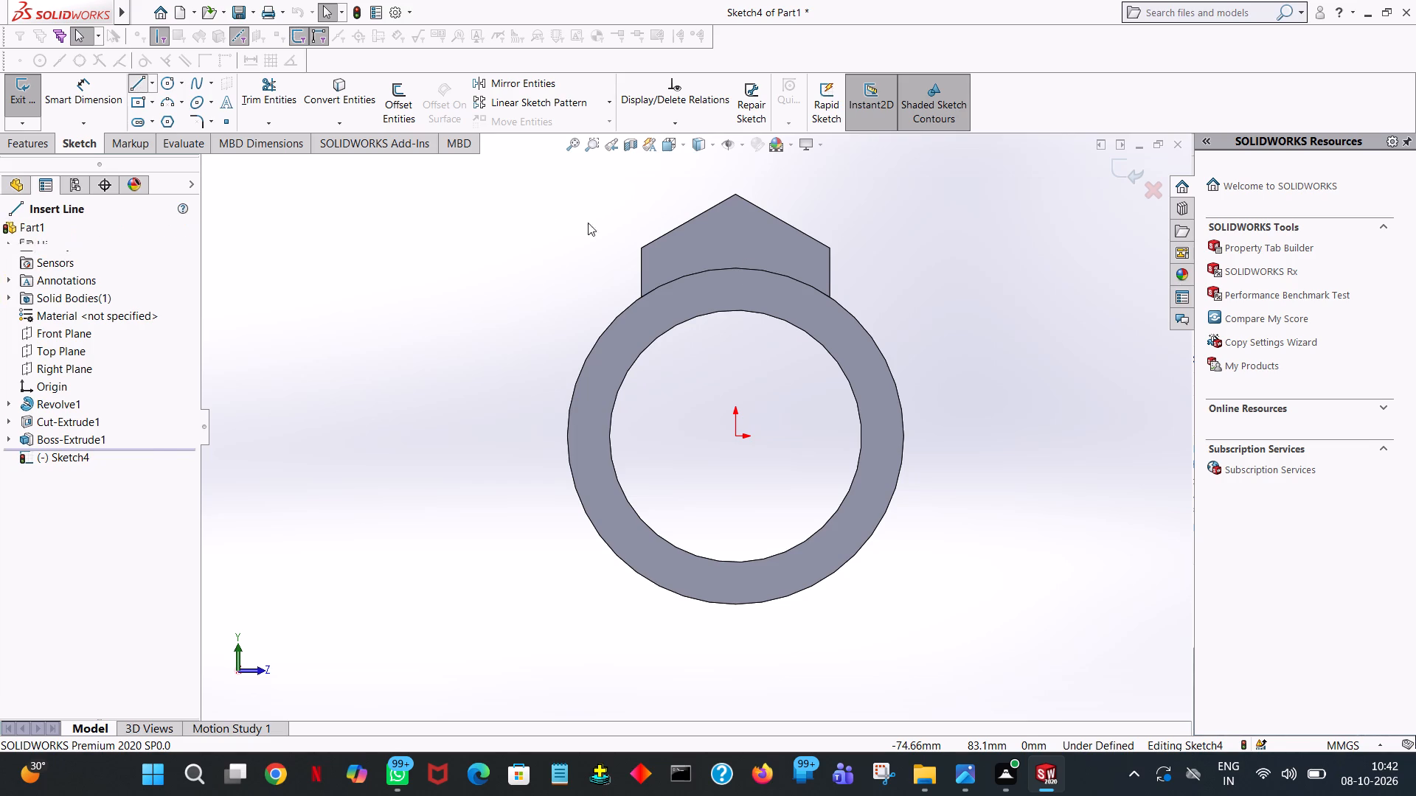
middle_click_drag(842, 287, 847, 413, "ctrl")
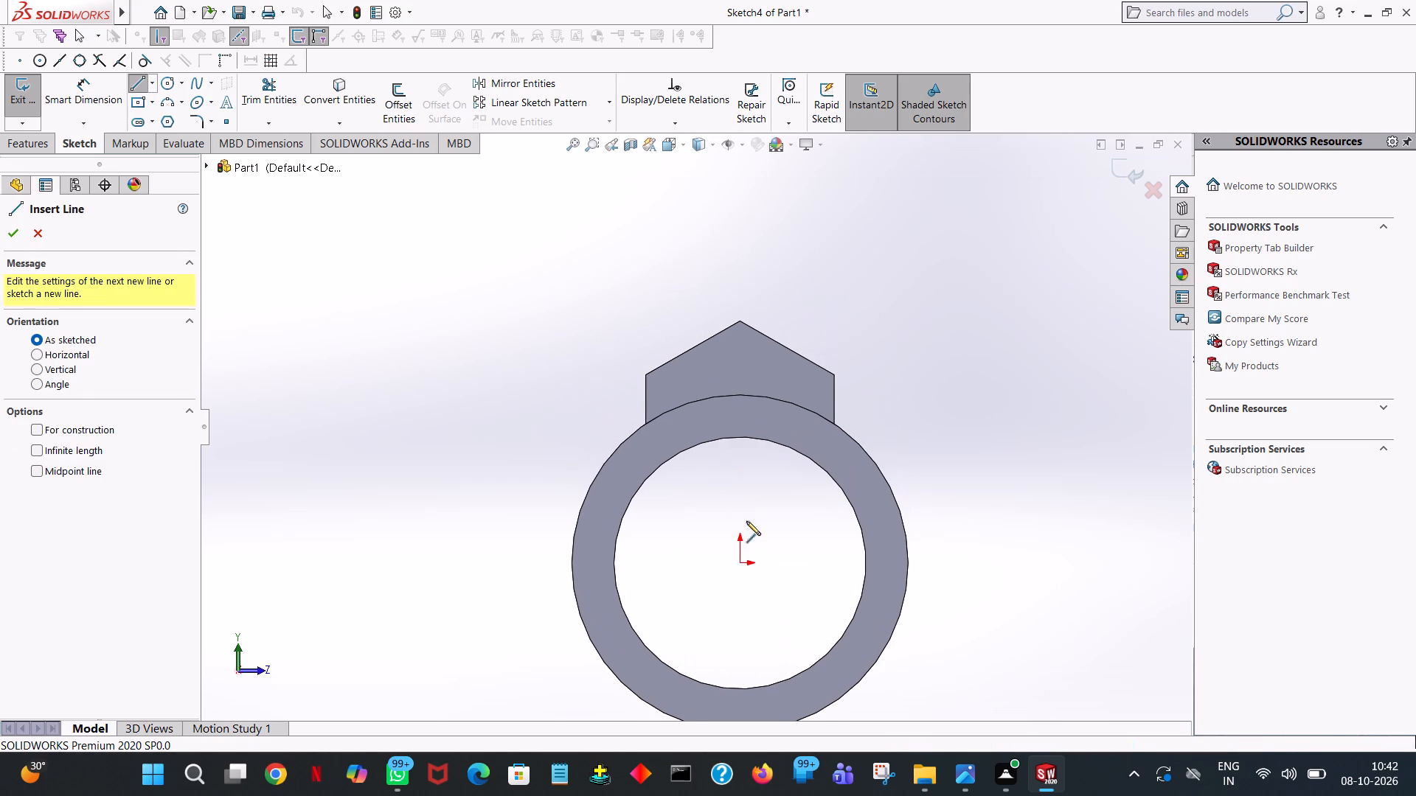
left_click(743, 567)
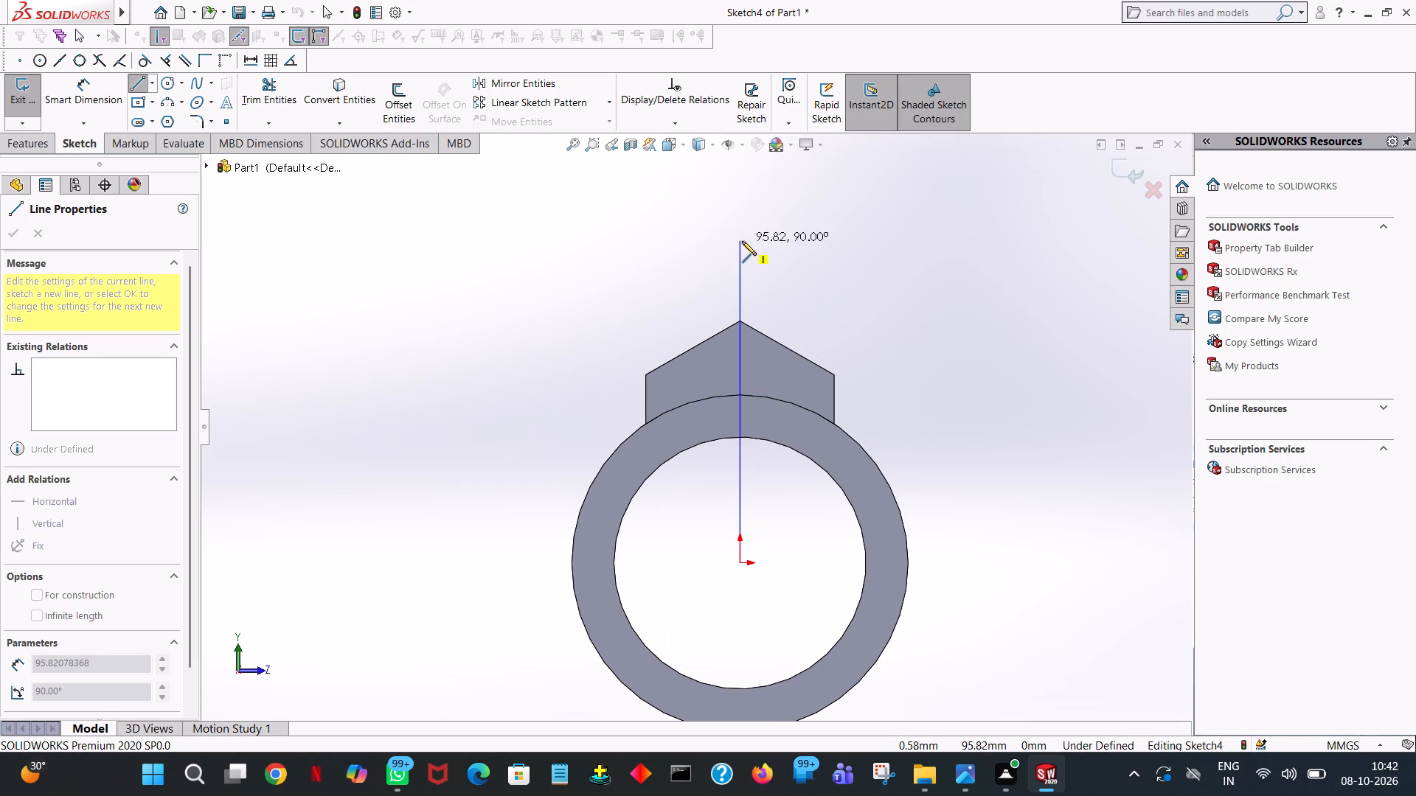
left_click(739, 185)
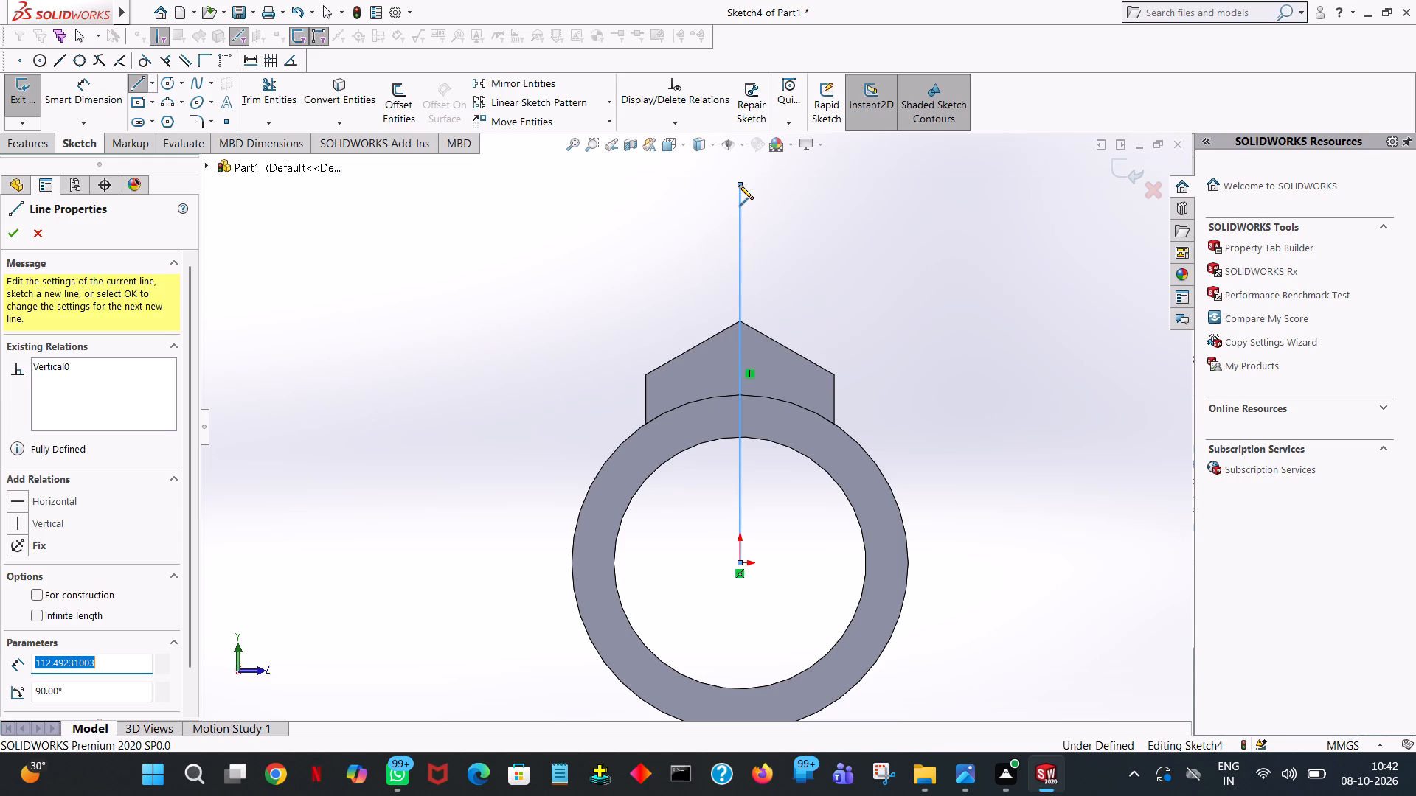
type("156")
key("Return")
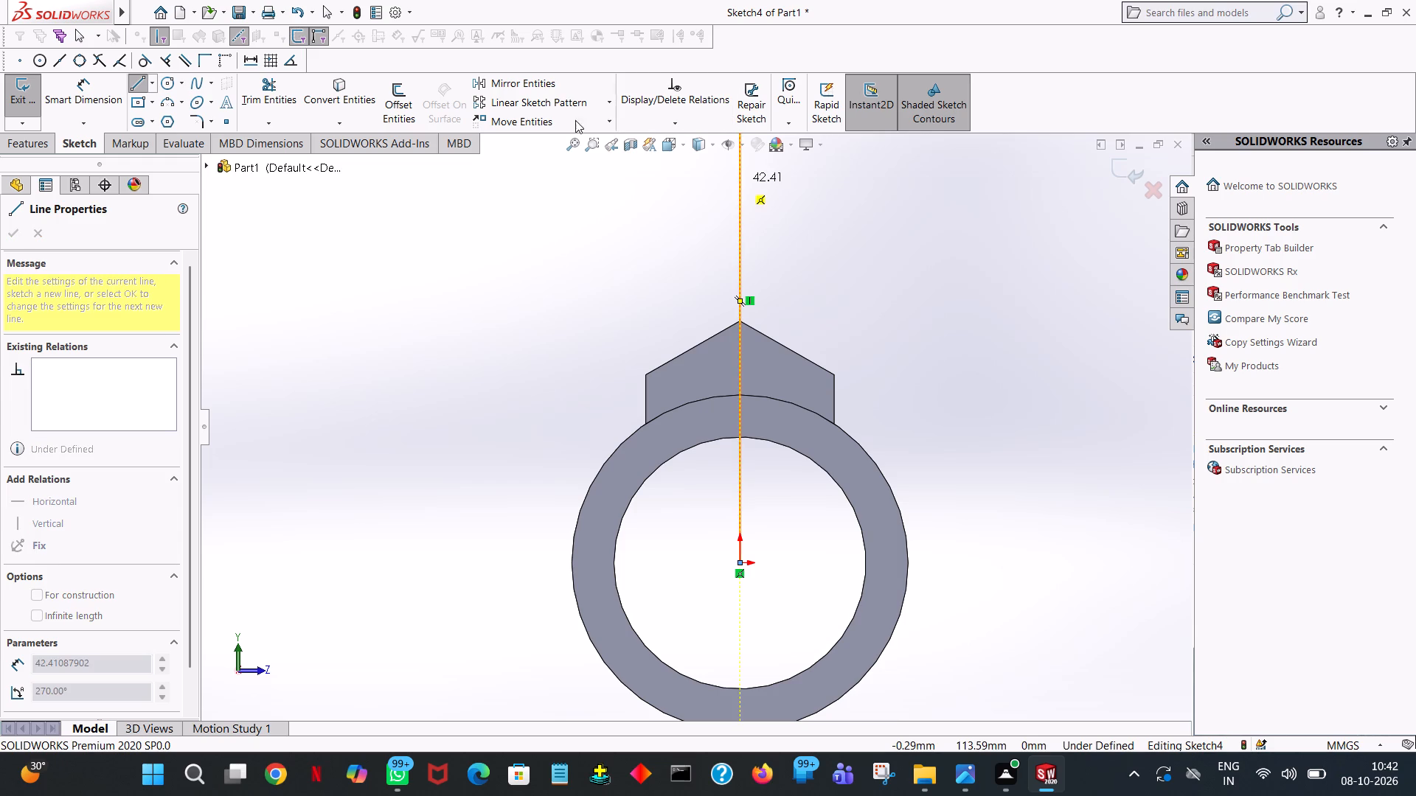
left_click(566, 145)
right_click(628, 199)
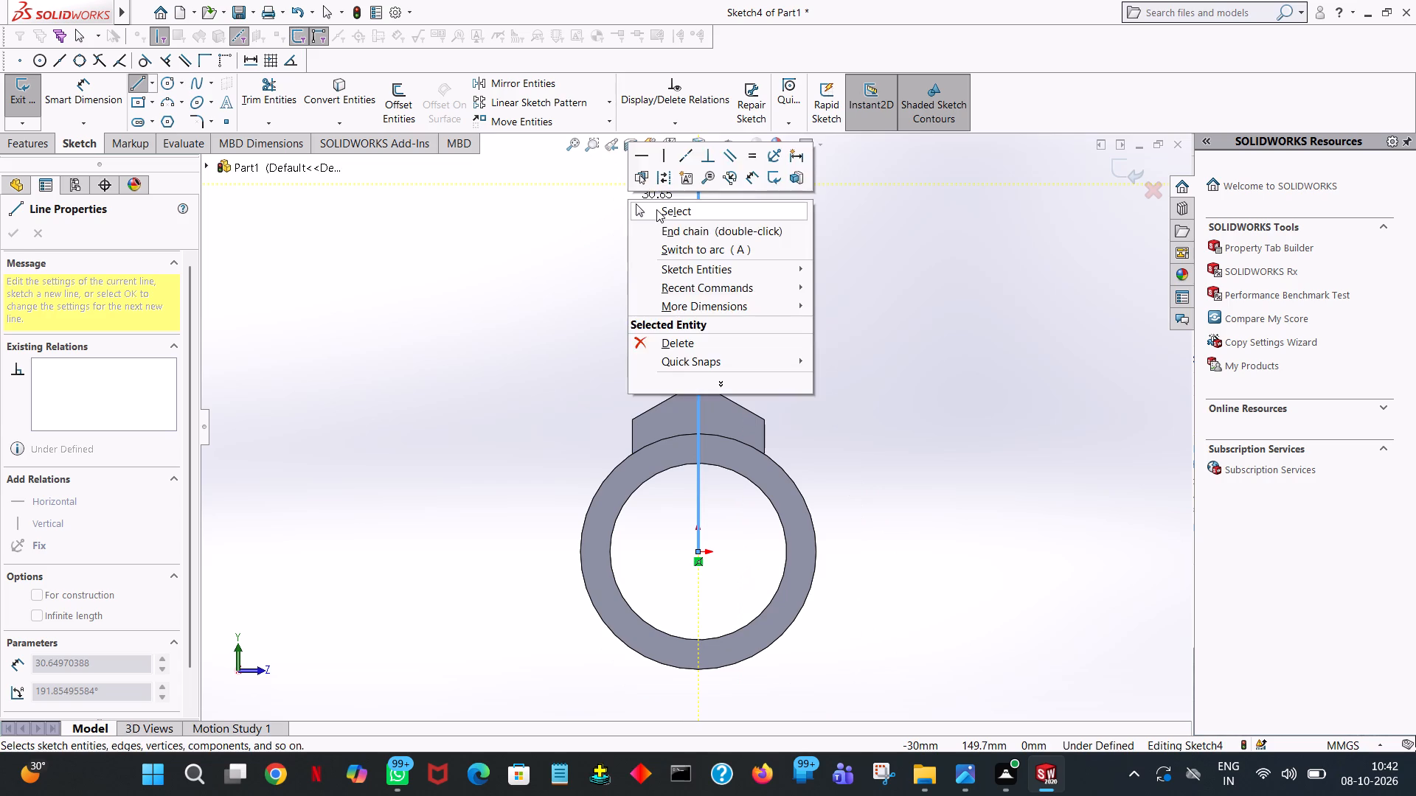
left_click(656, 209)
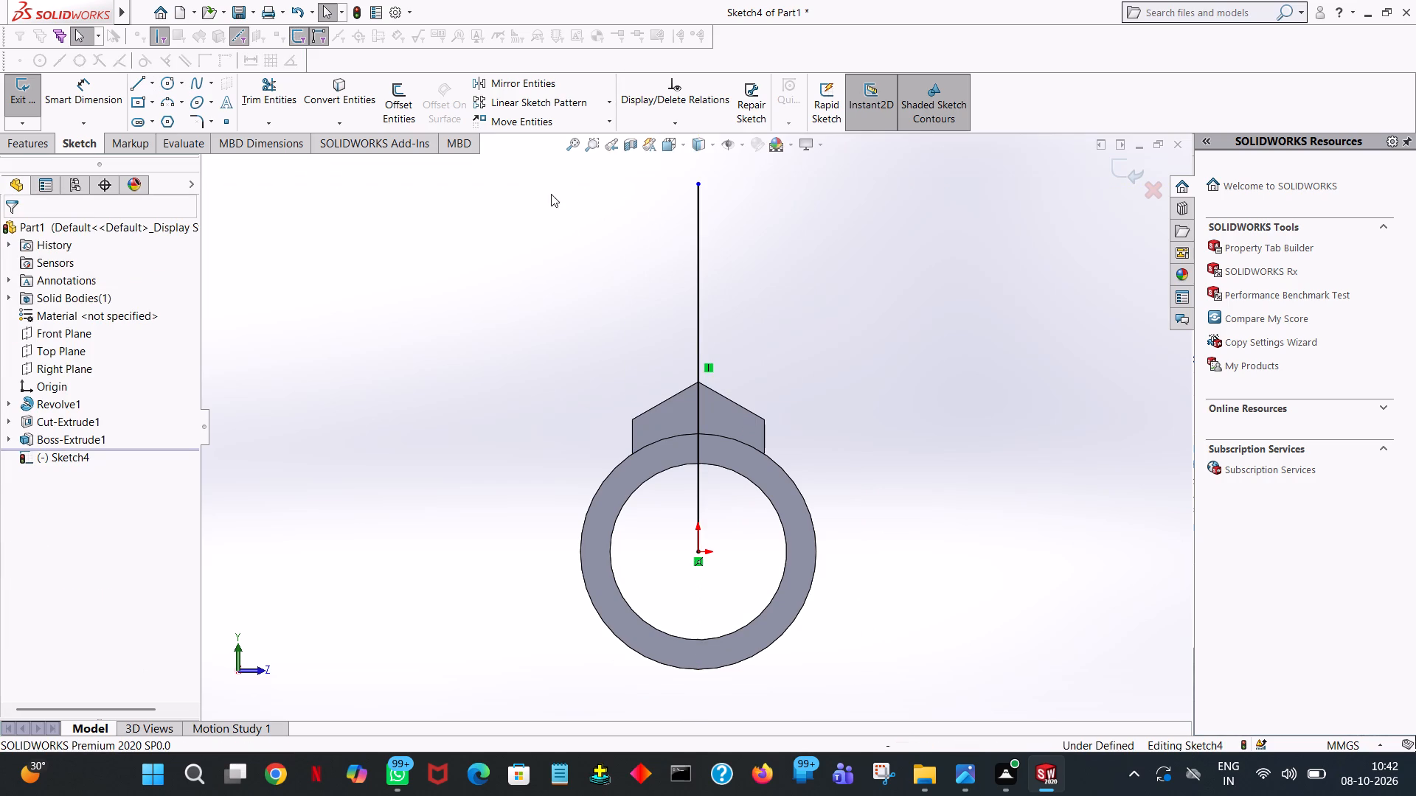
Sketch a 28 mm horizontal line from the vertical line's top toward +Z, continuing vertically down to the gabled boss's +Z corner.
left_click(145, 85)
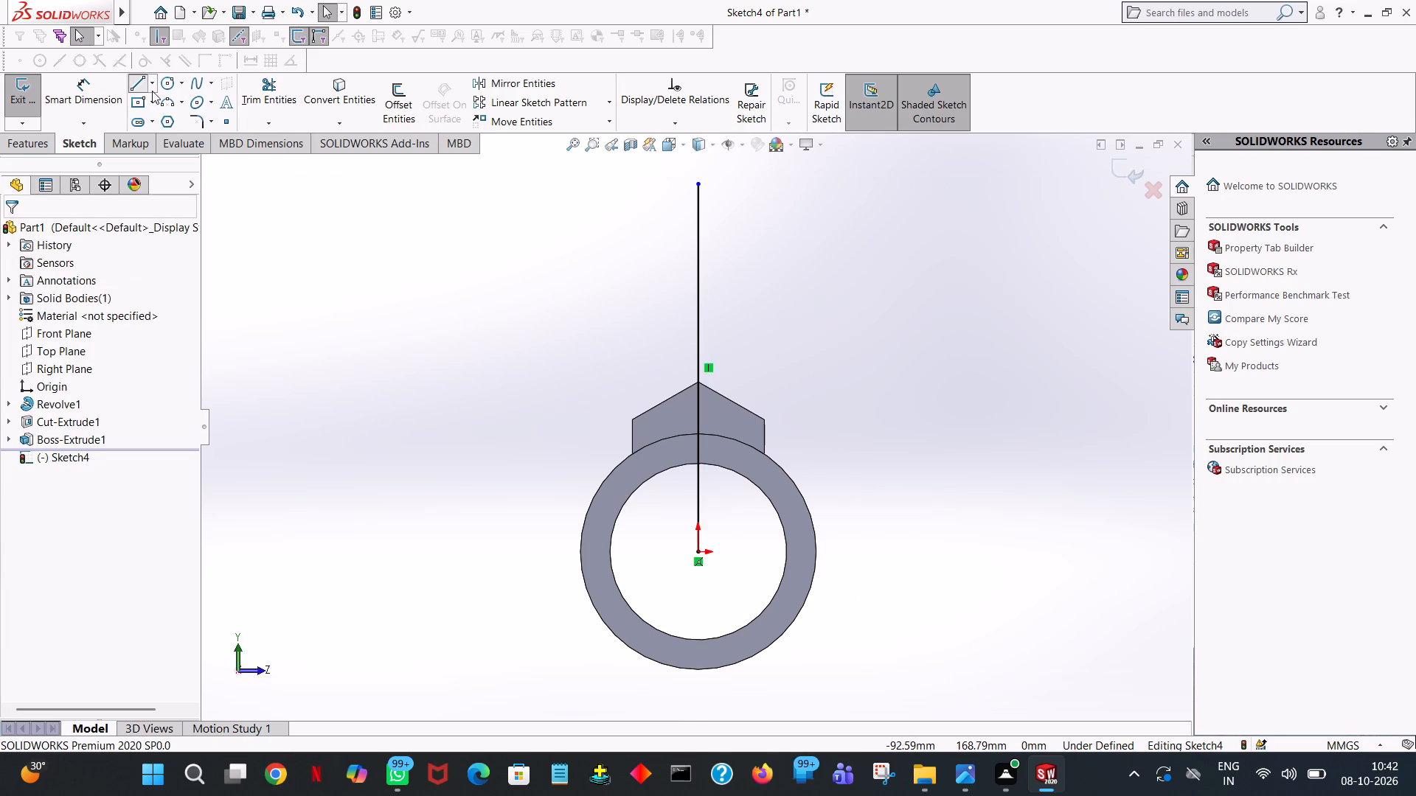
left_click(698, 182)
left_click(753, 184)
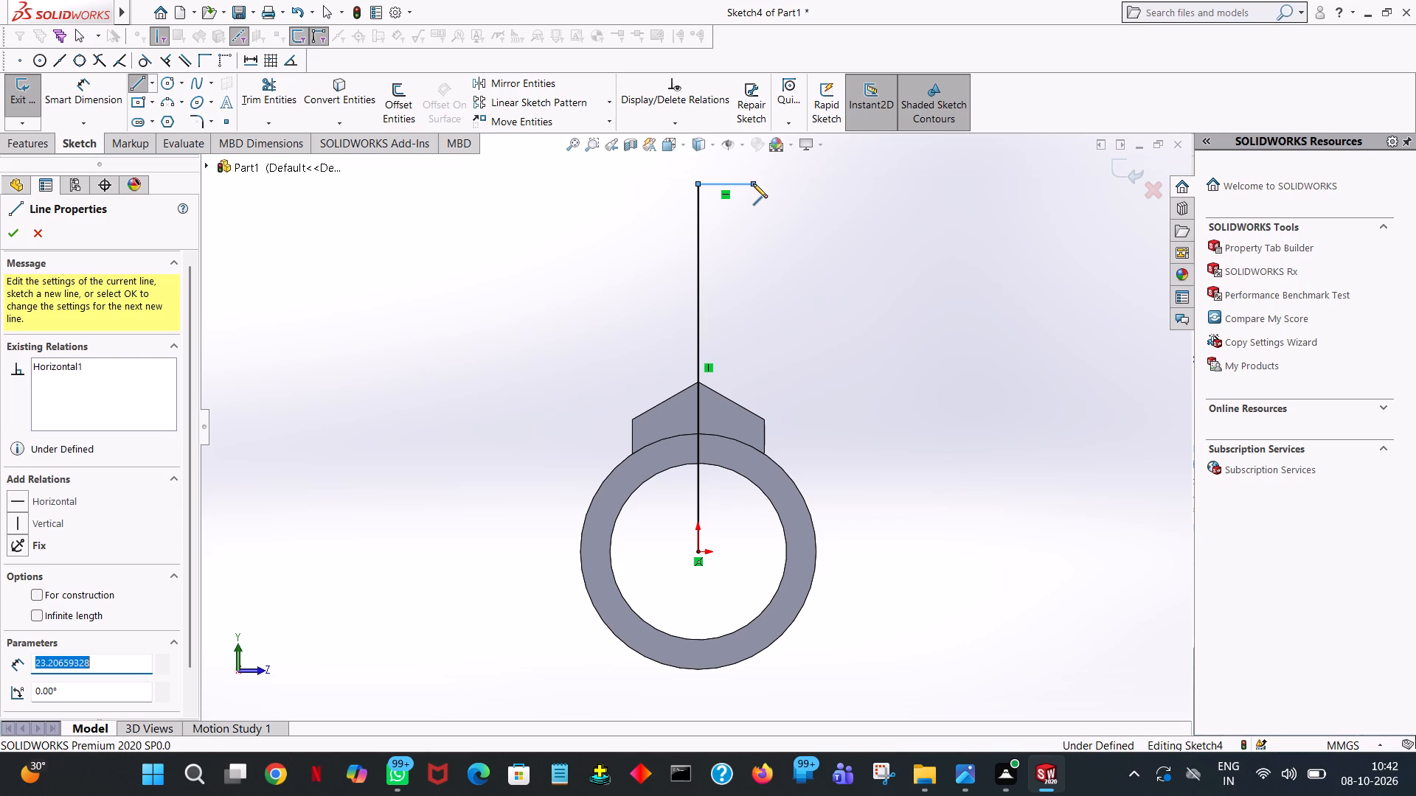
type("56/2")
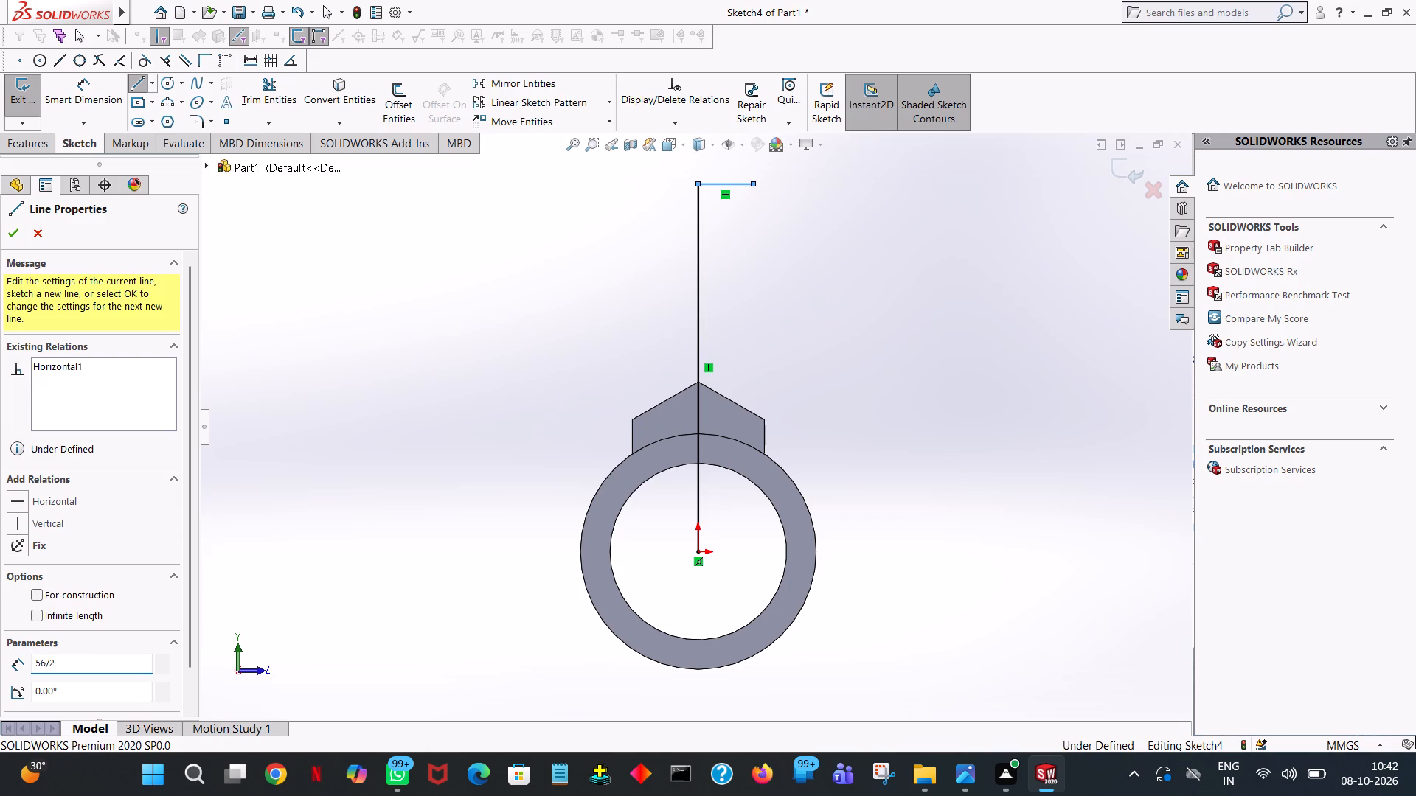
key("Return")
left_click(763, 418)
right_click(763, 418)
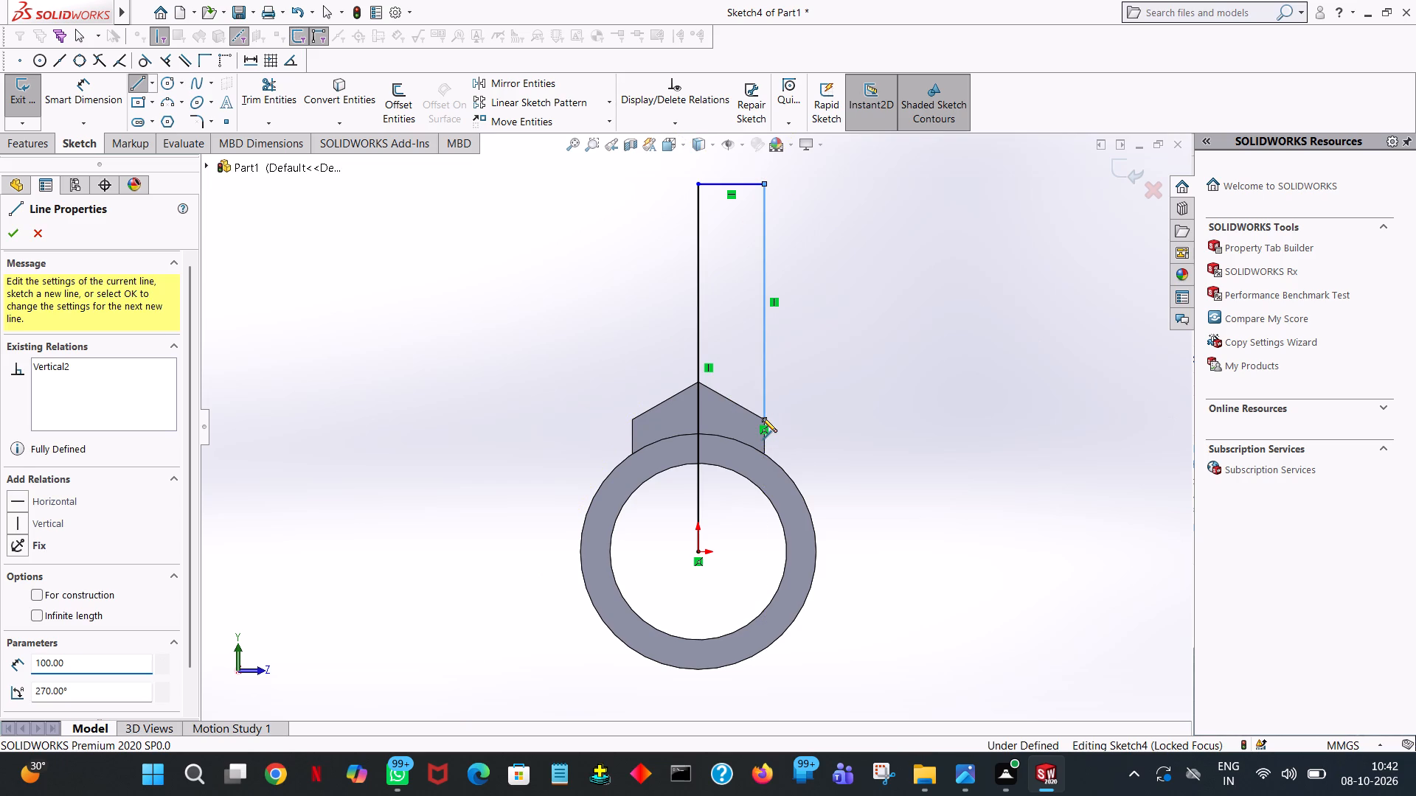
left_click(780, 423)
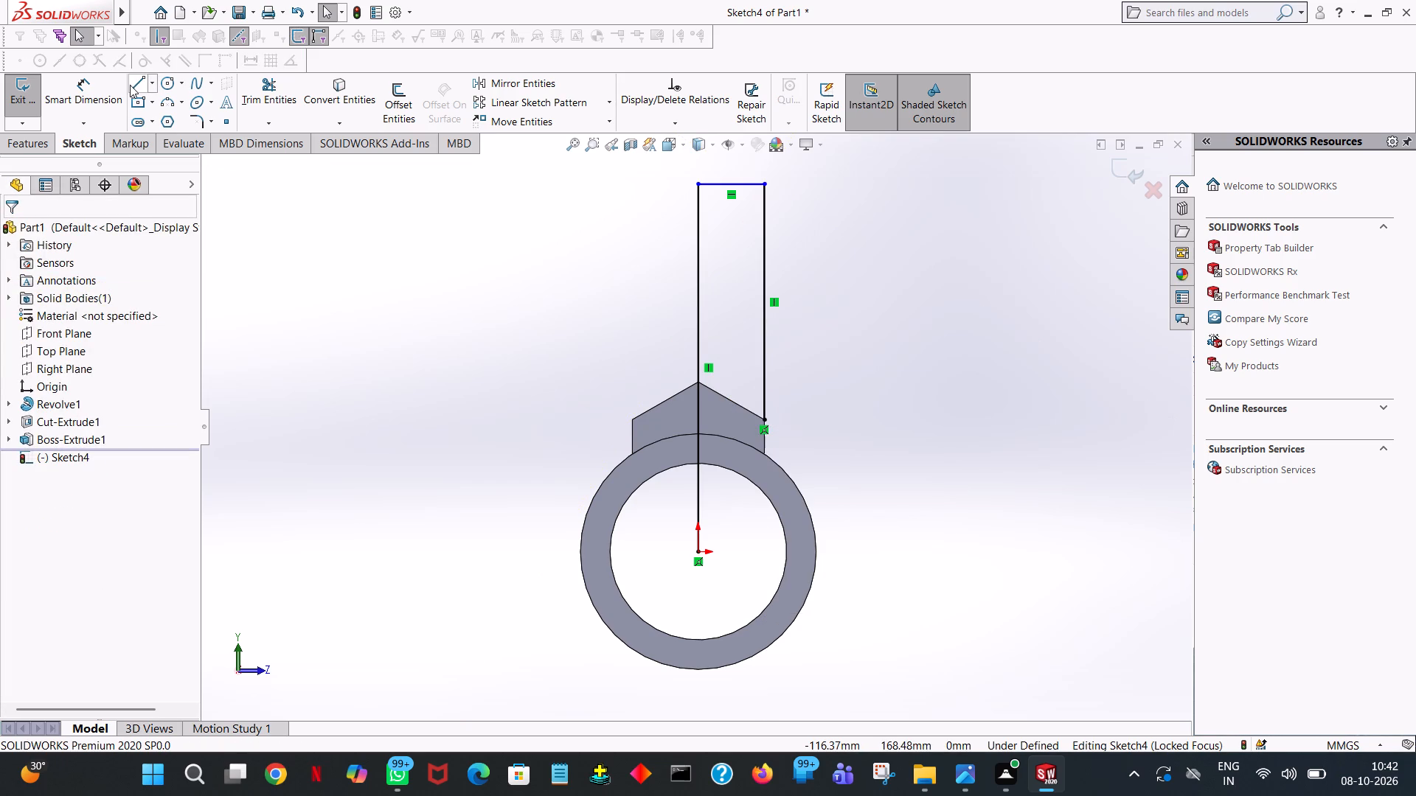
Sketch a horizontal line about 28 mm long from the vertical line's top toward -Z, continuing vertically down to the boss's -Z corner.
left_click(129, 83)
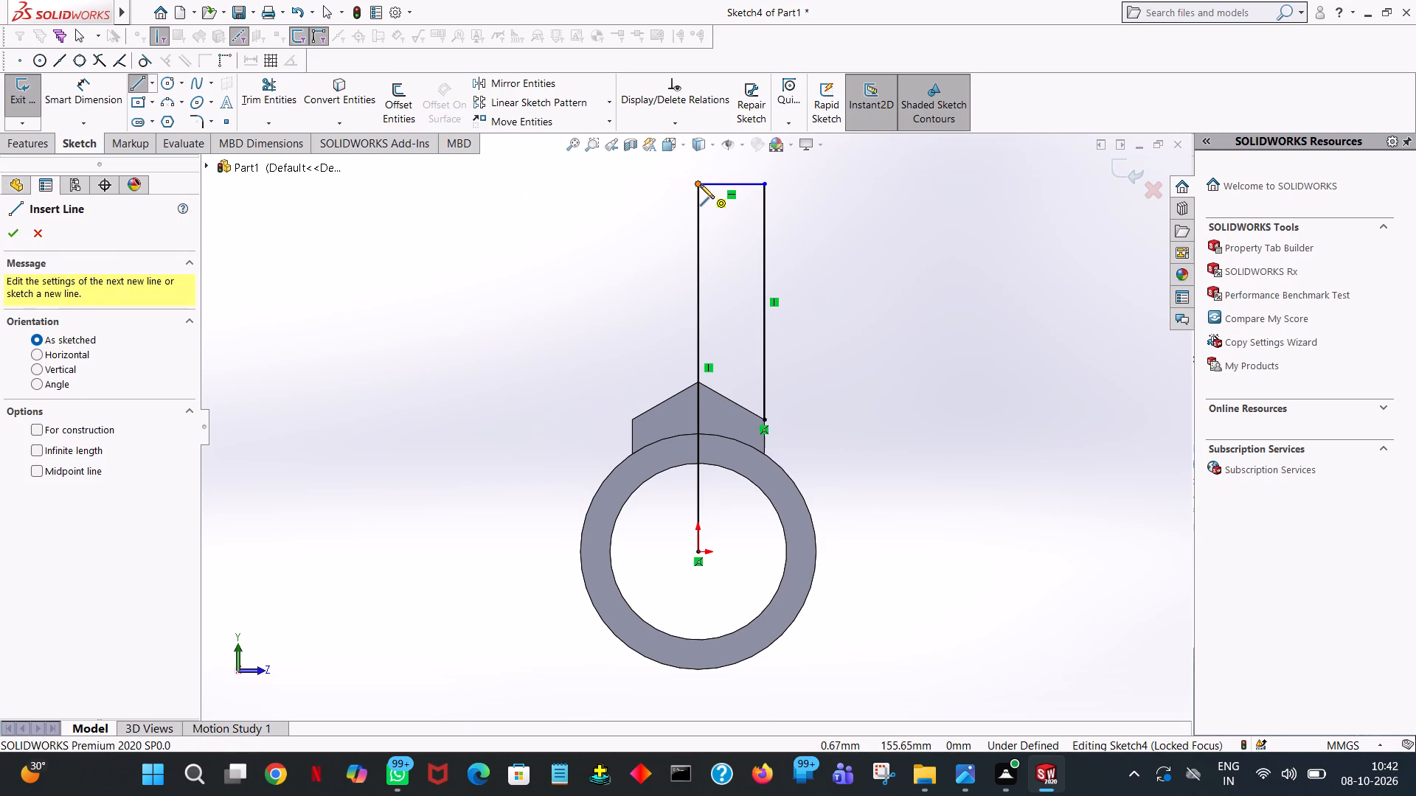
left_click(699, 184)
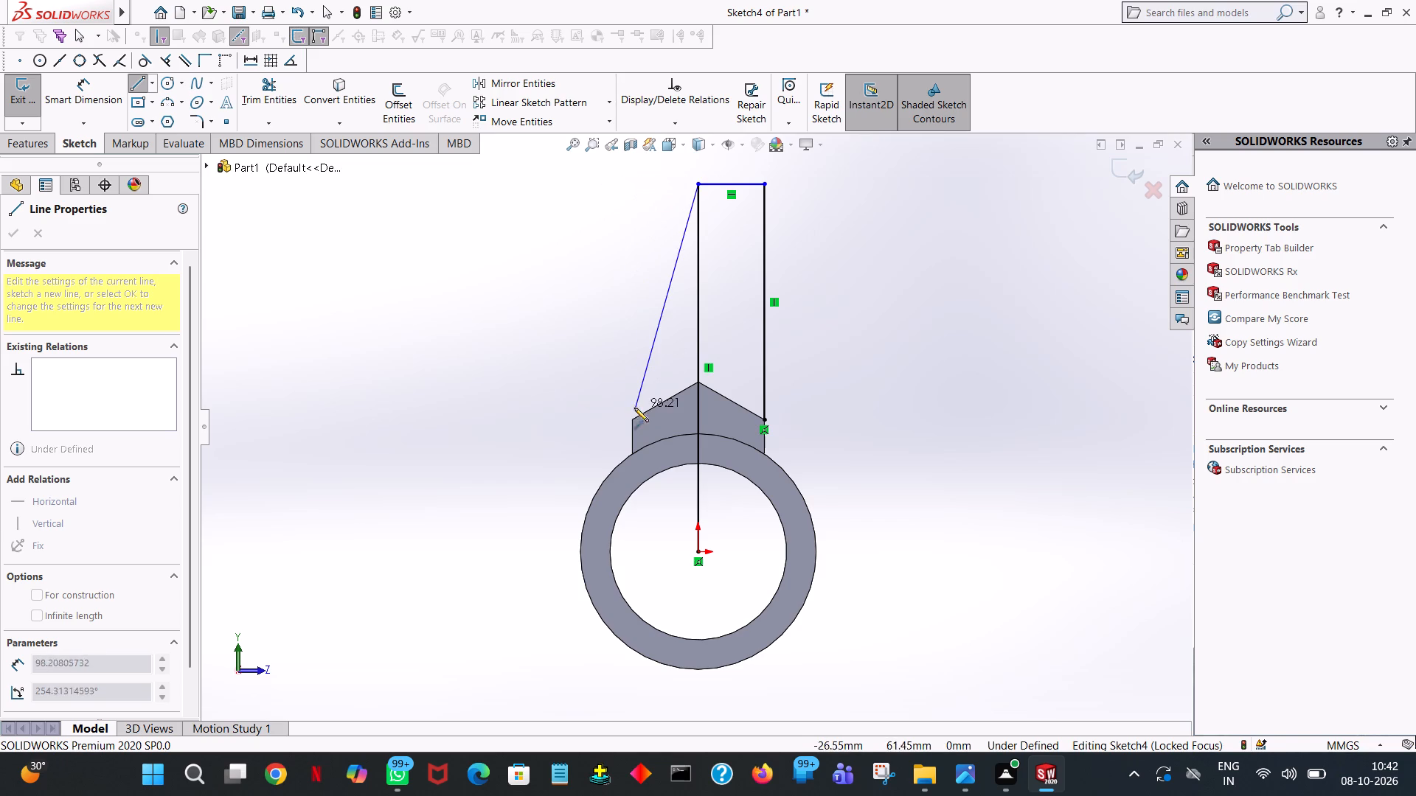
left_click(631, 184)
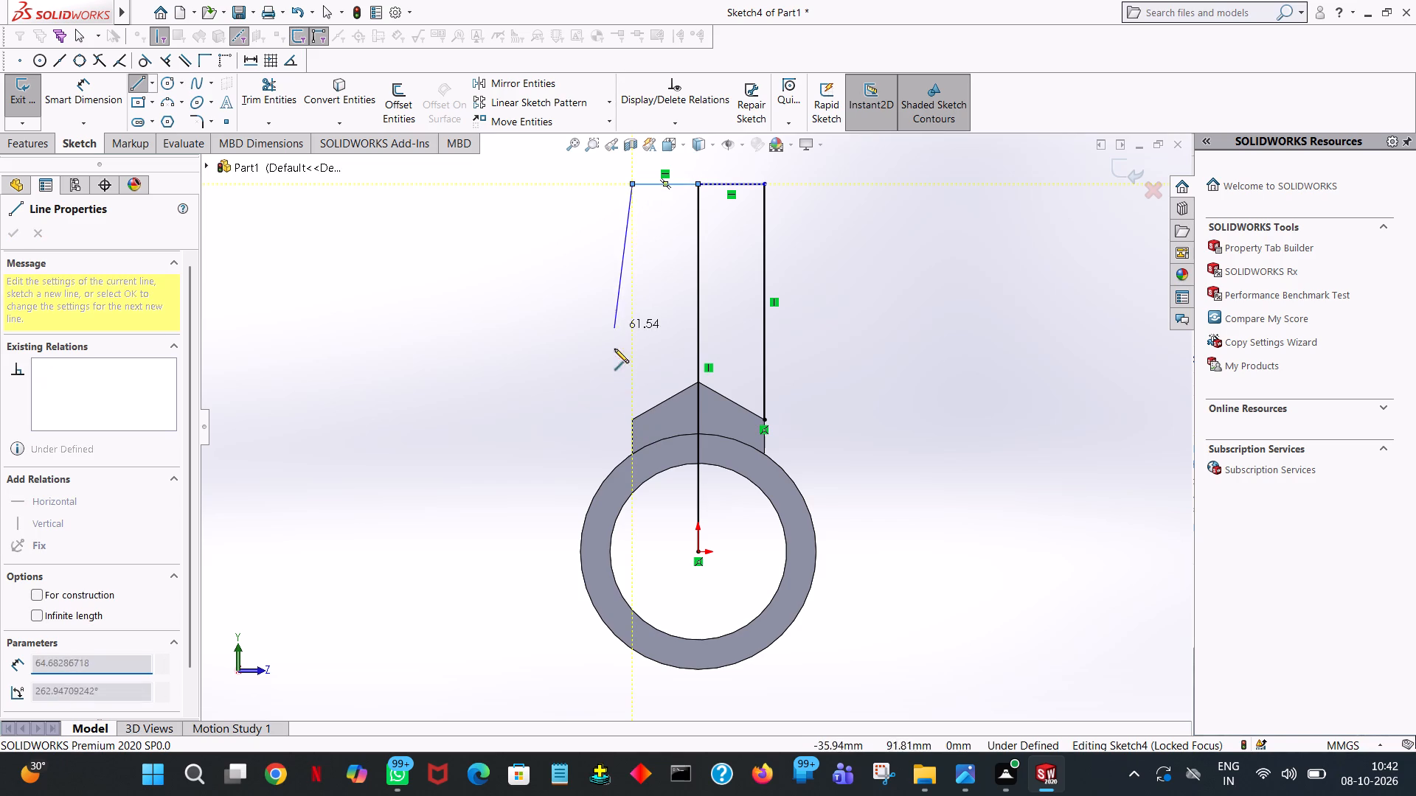
left_click(633, 419)
right_click(633, 419)
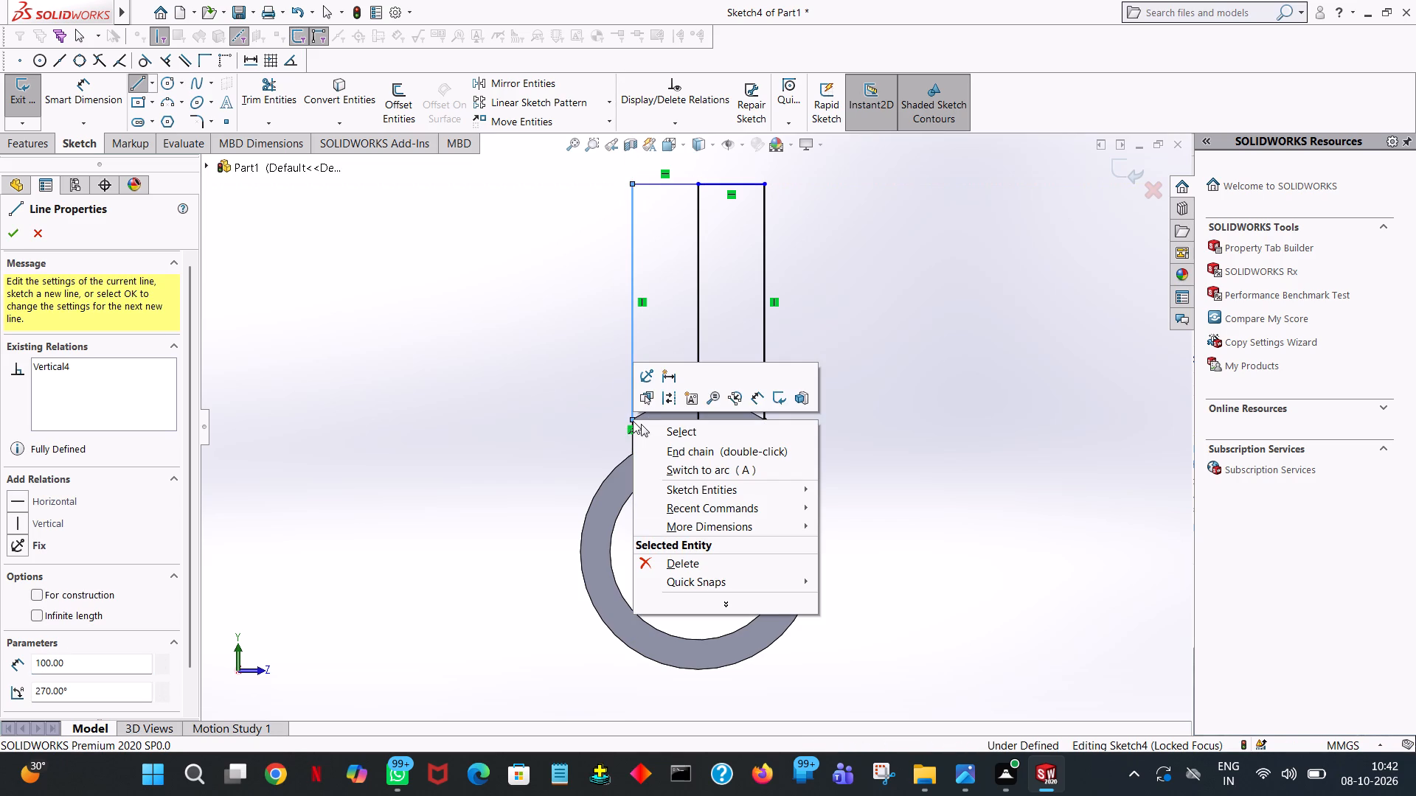
left_click(684, 430)
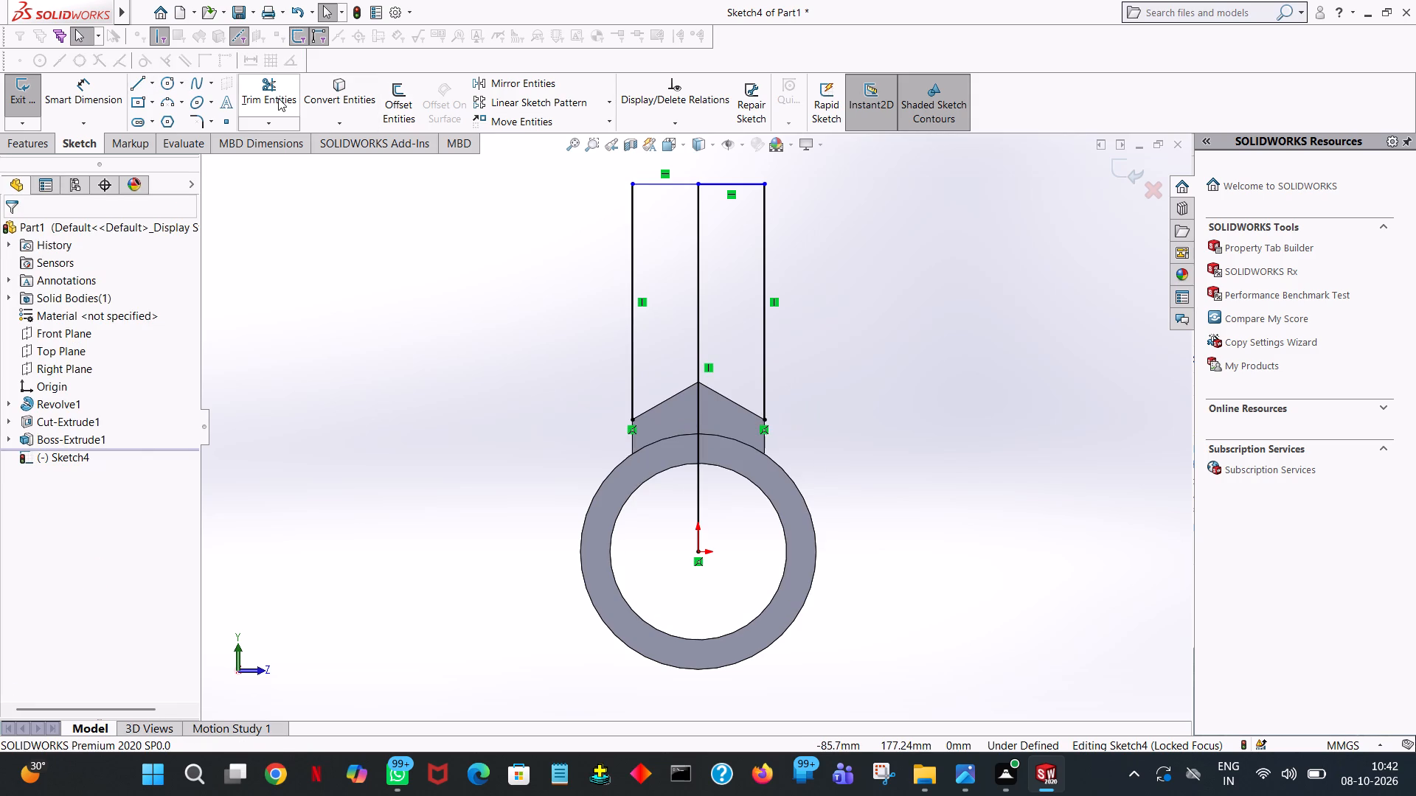
Trim away the vertical centre line running up from the origin.
left_click(277, 100)
left_click(698, 326)
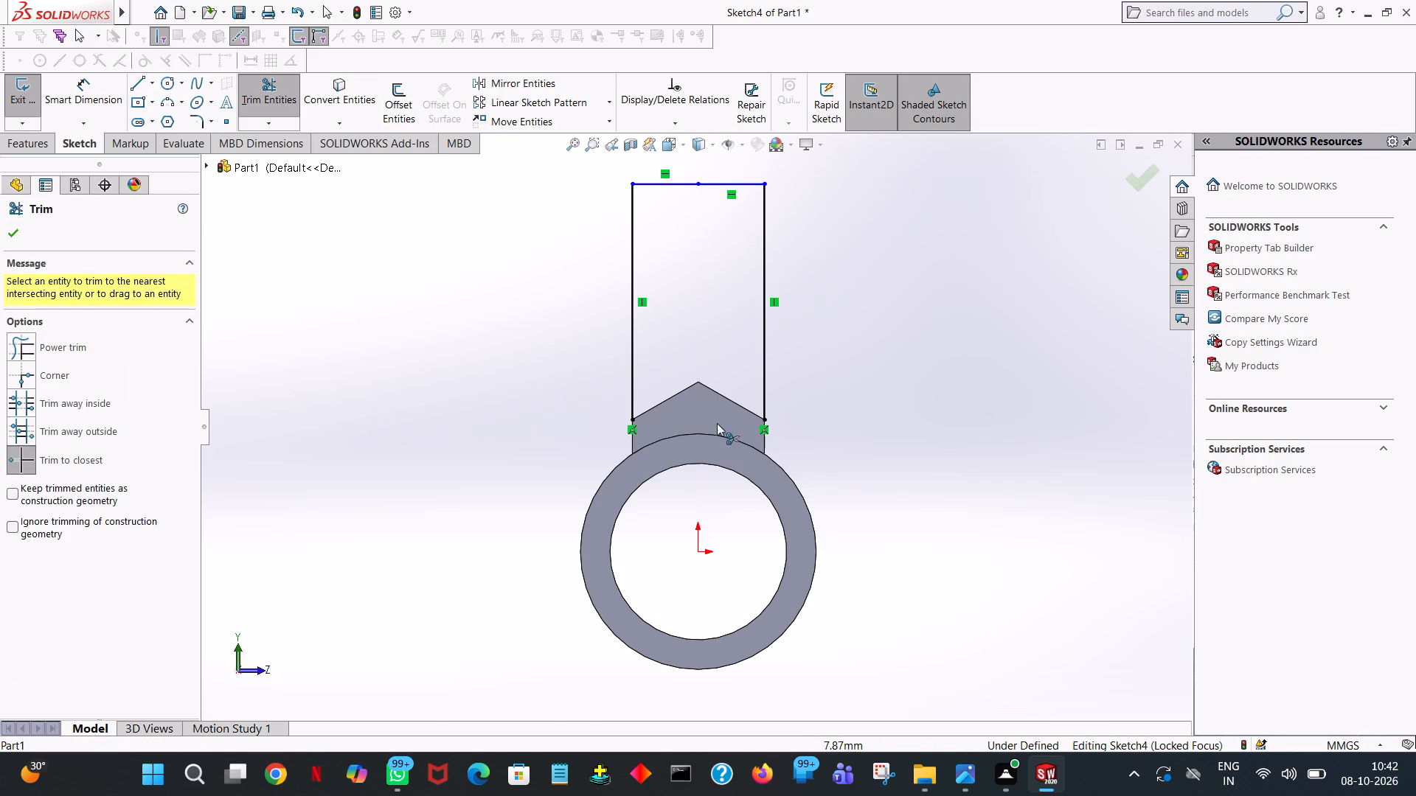
left_click(12, 226)
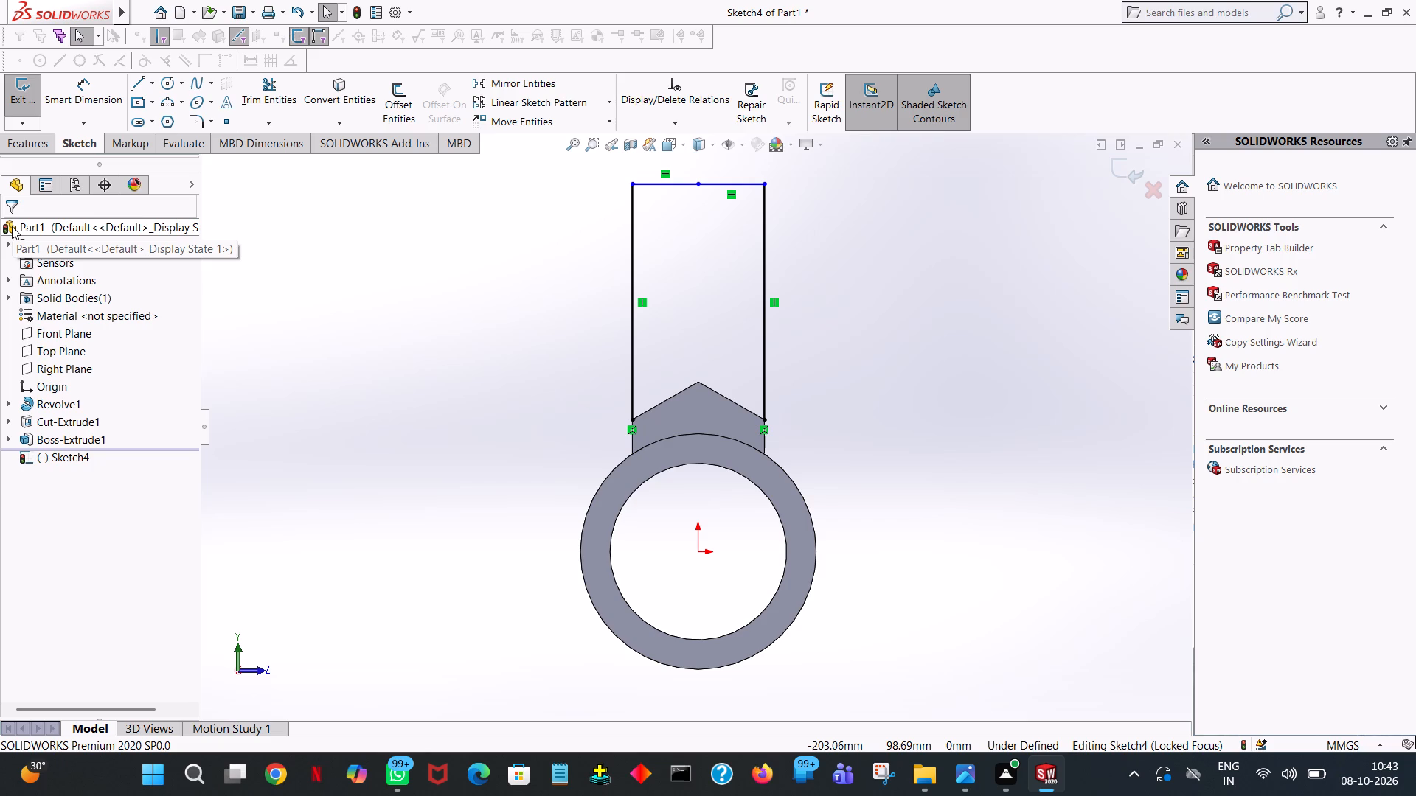
Close the profile with two slanted lines along the gable, from the -Z corner through the apex to the +Z corner.
left_click(133, 83)
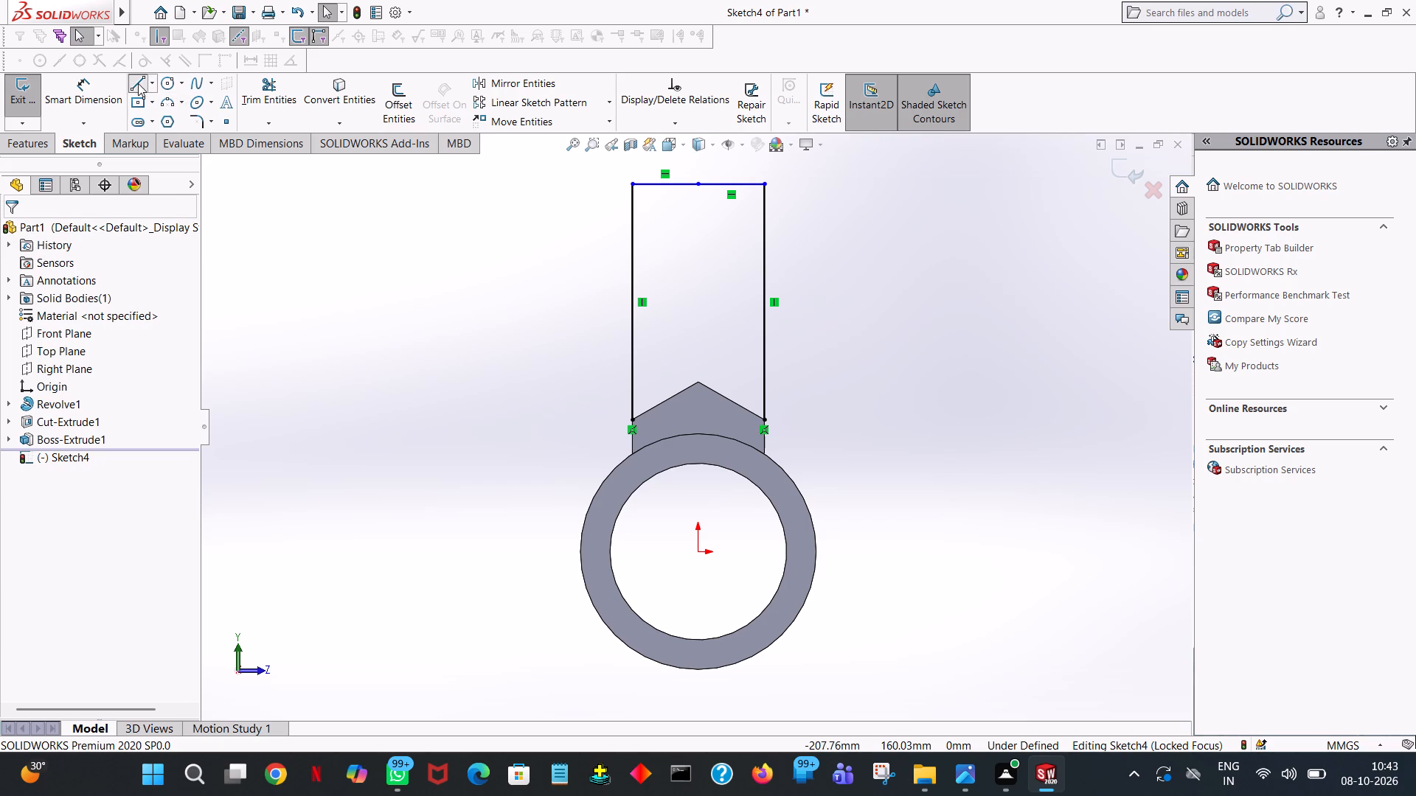
left_click(633, 421)
left_click(698, 381)
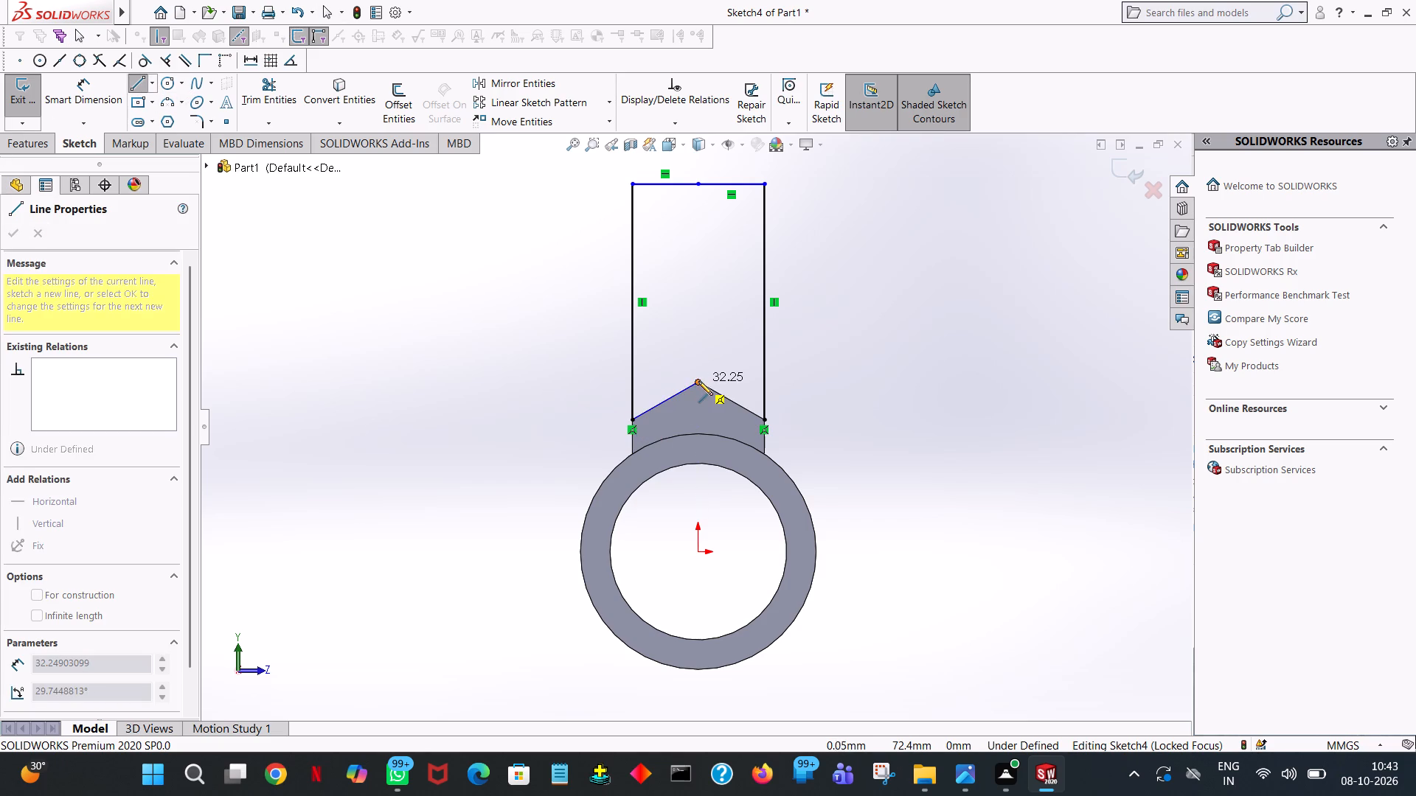
left_click(767, 419)
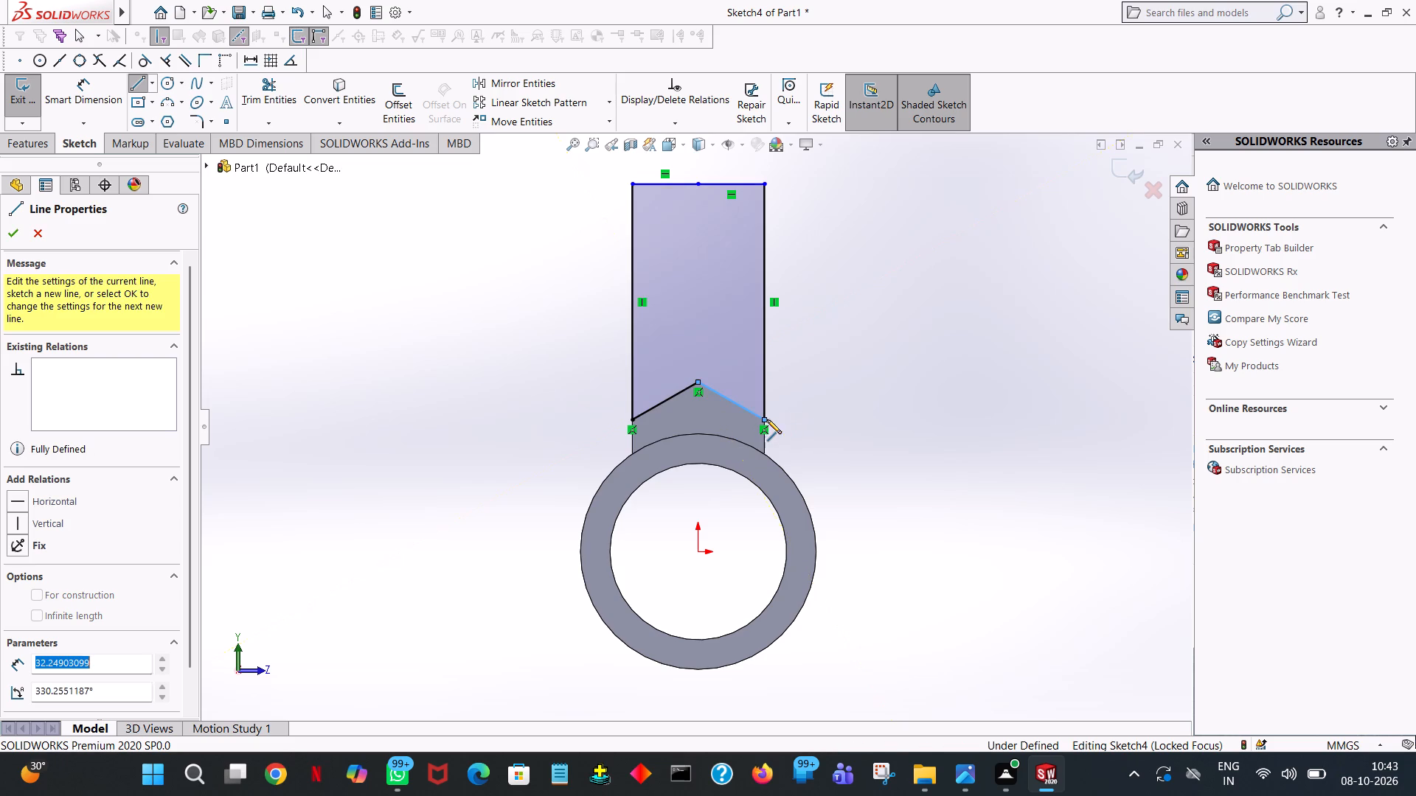
right_click(767, 419)
left_click(782, 422)
left_click(825, 290)
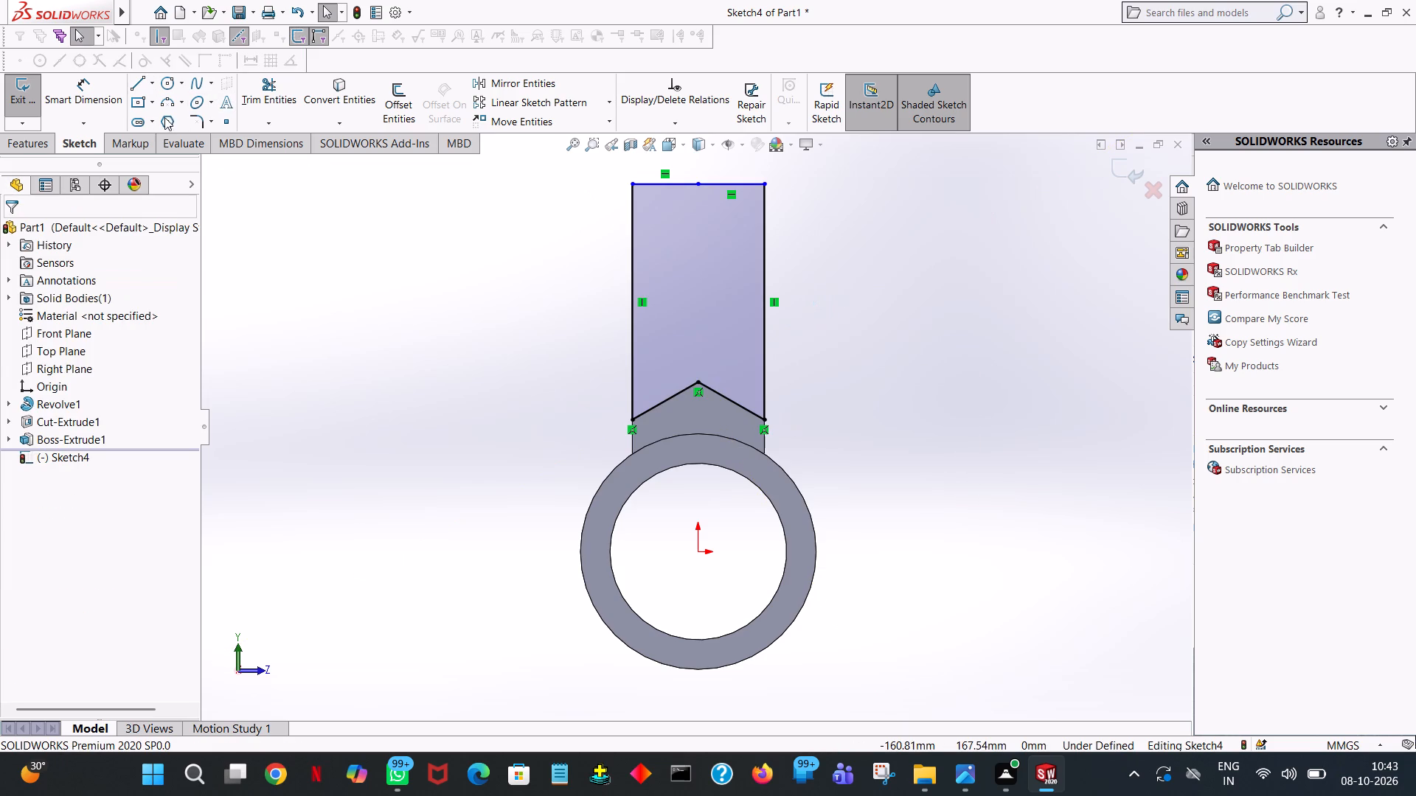
Dimension the -Z half of the profile's top line at 28 mm.
left_click(86, 110)
left_click(683, 180)
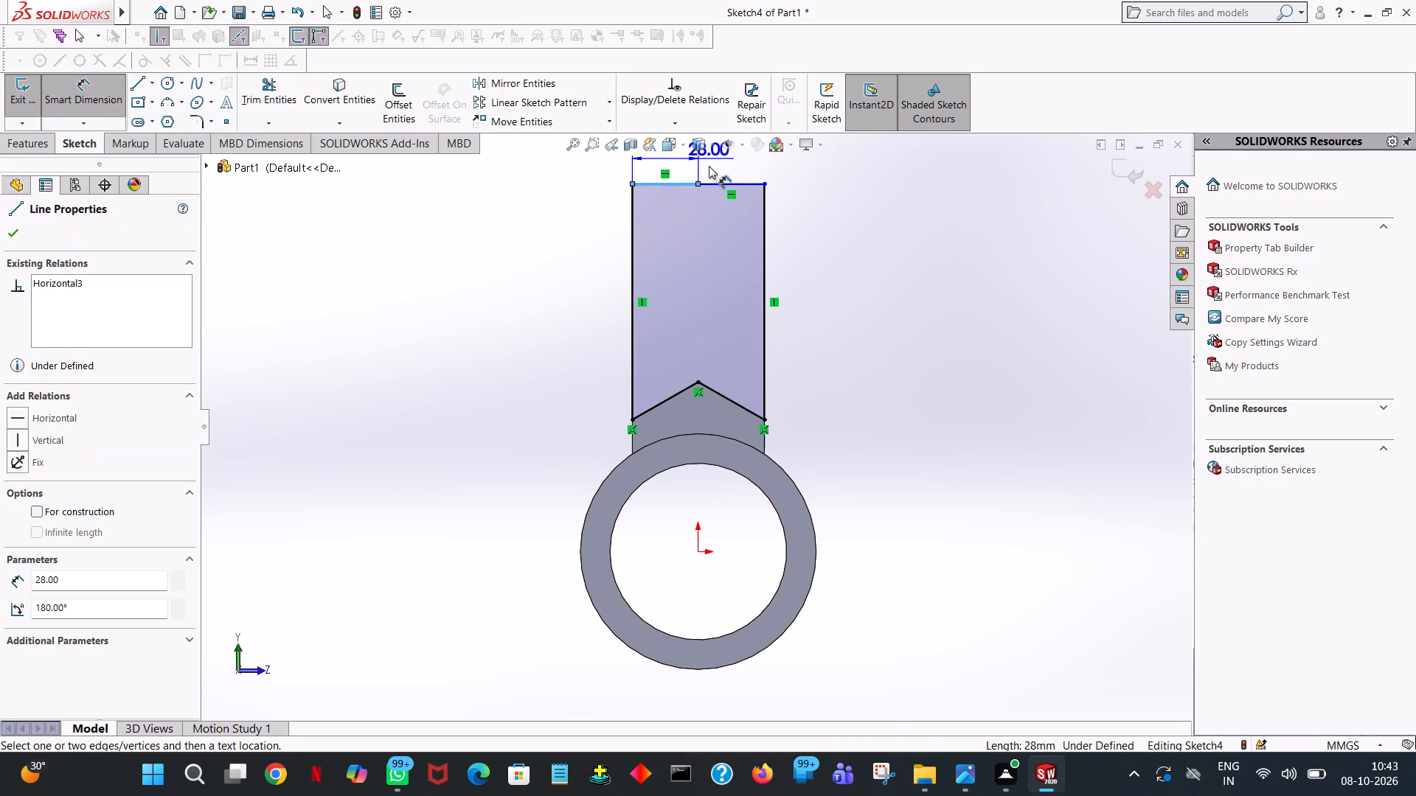
left_click(709, 170)
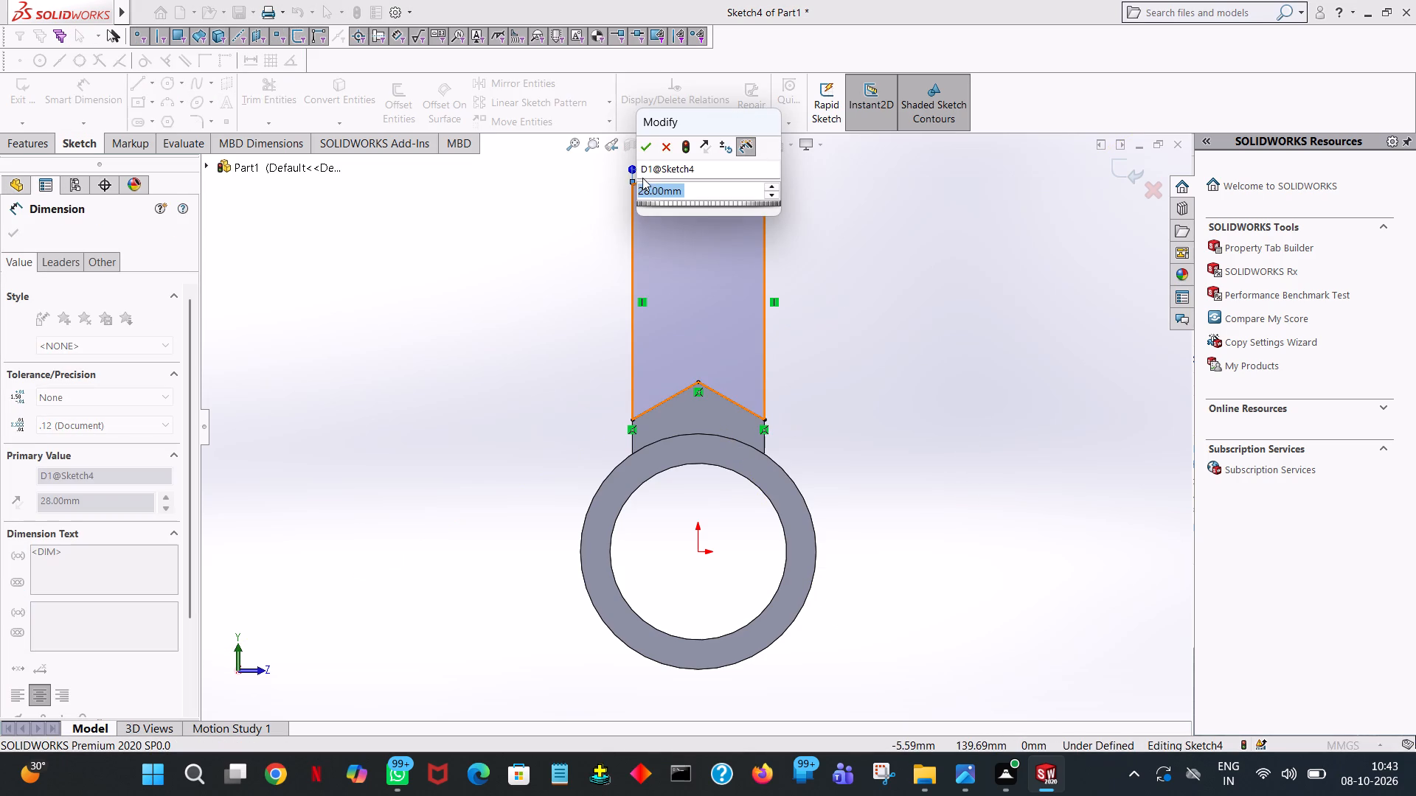
left_click(643, 153)
left_click(954, 302)
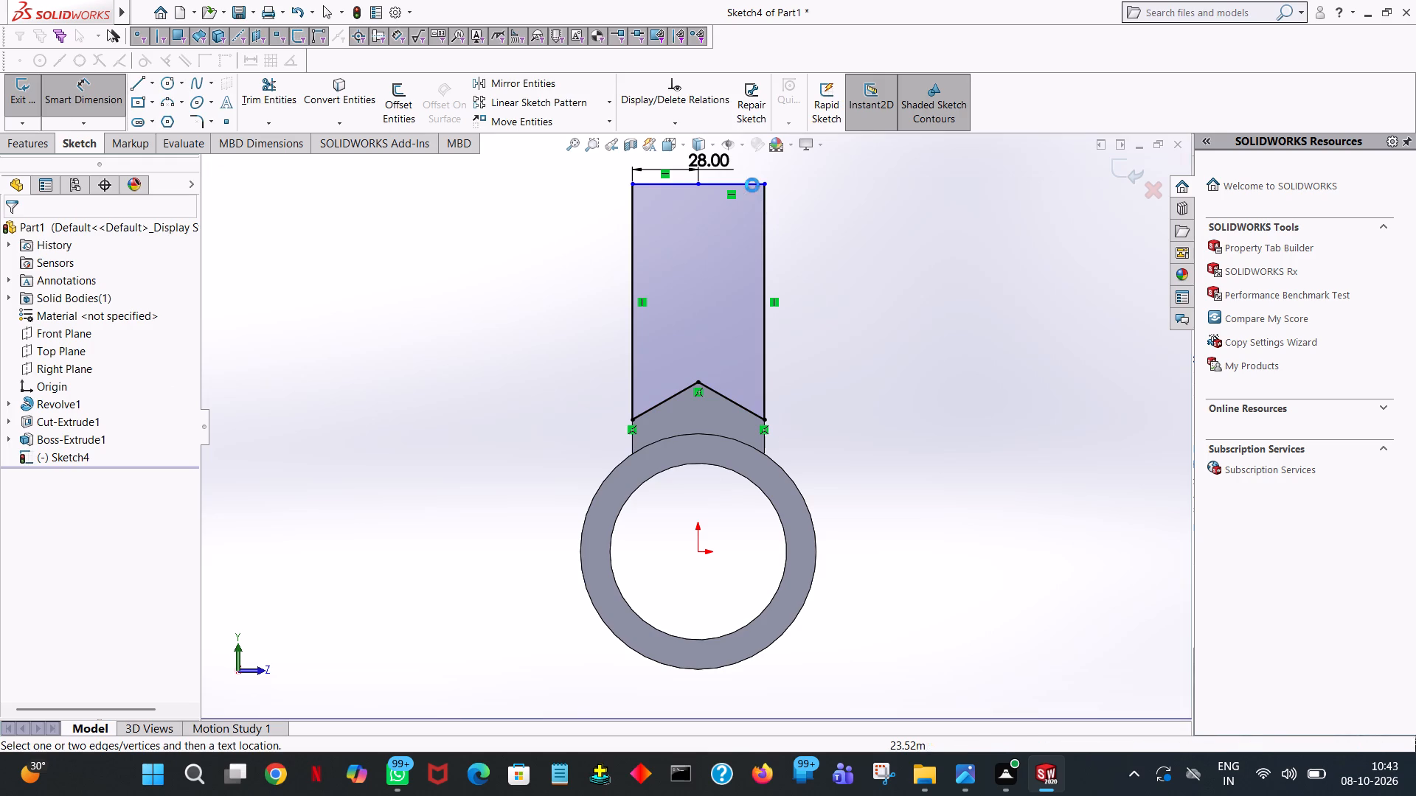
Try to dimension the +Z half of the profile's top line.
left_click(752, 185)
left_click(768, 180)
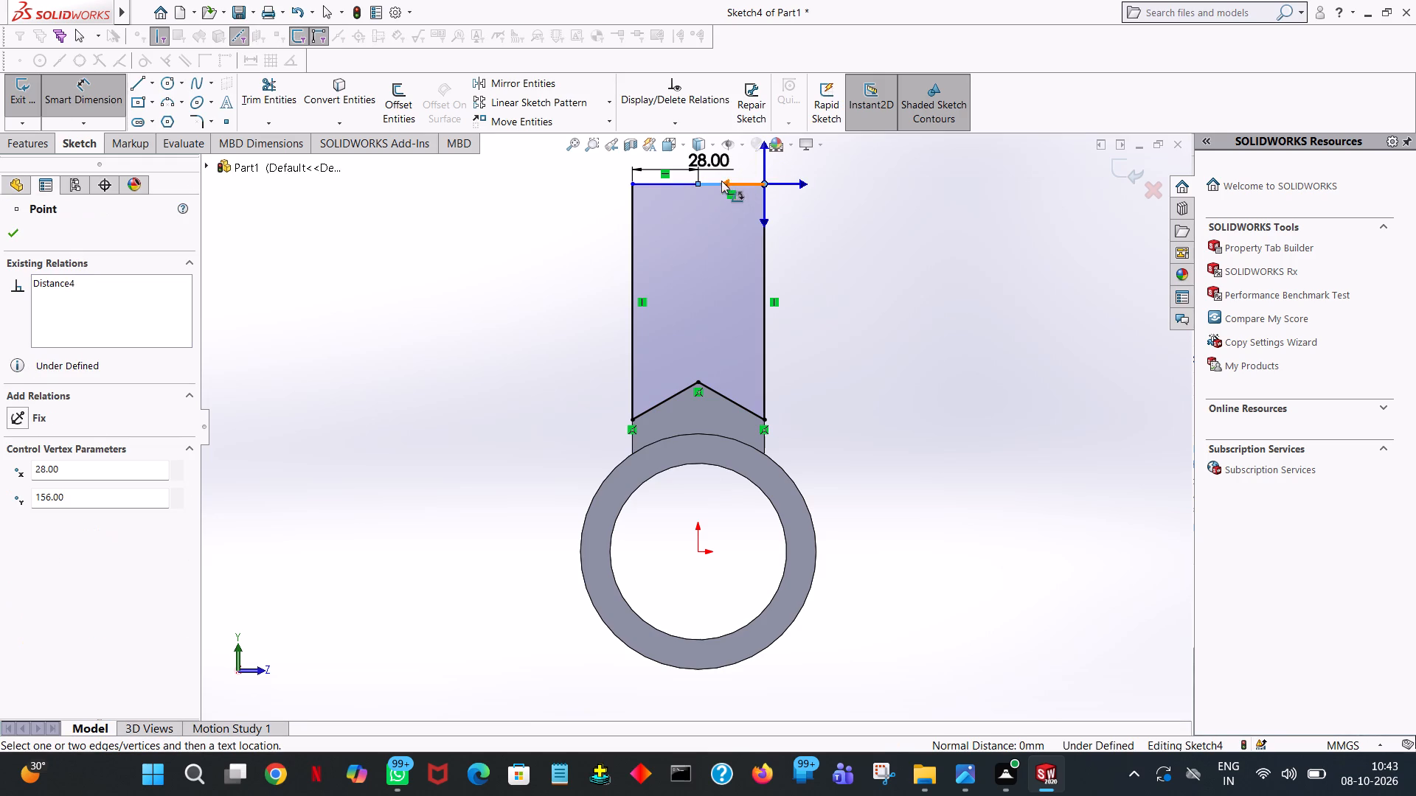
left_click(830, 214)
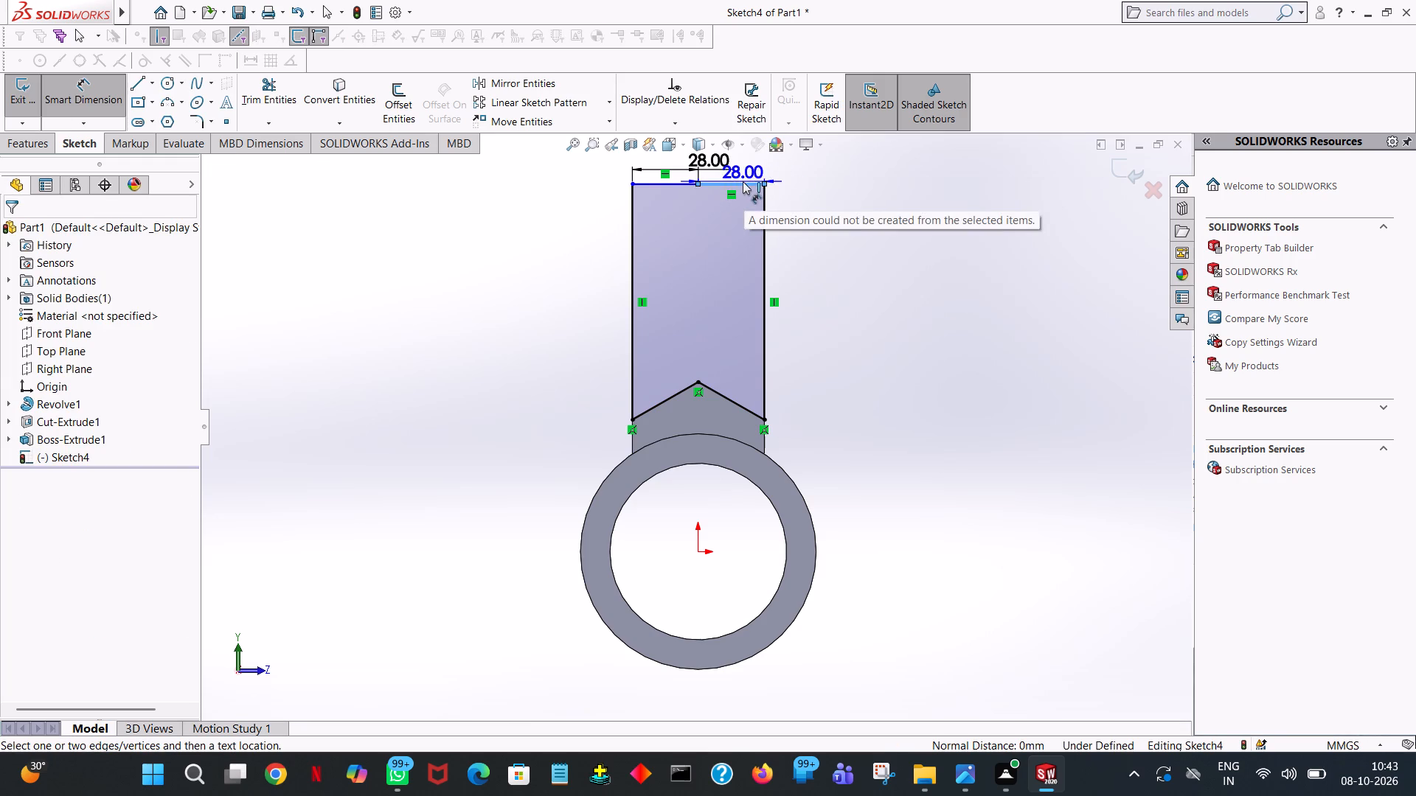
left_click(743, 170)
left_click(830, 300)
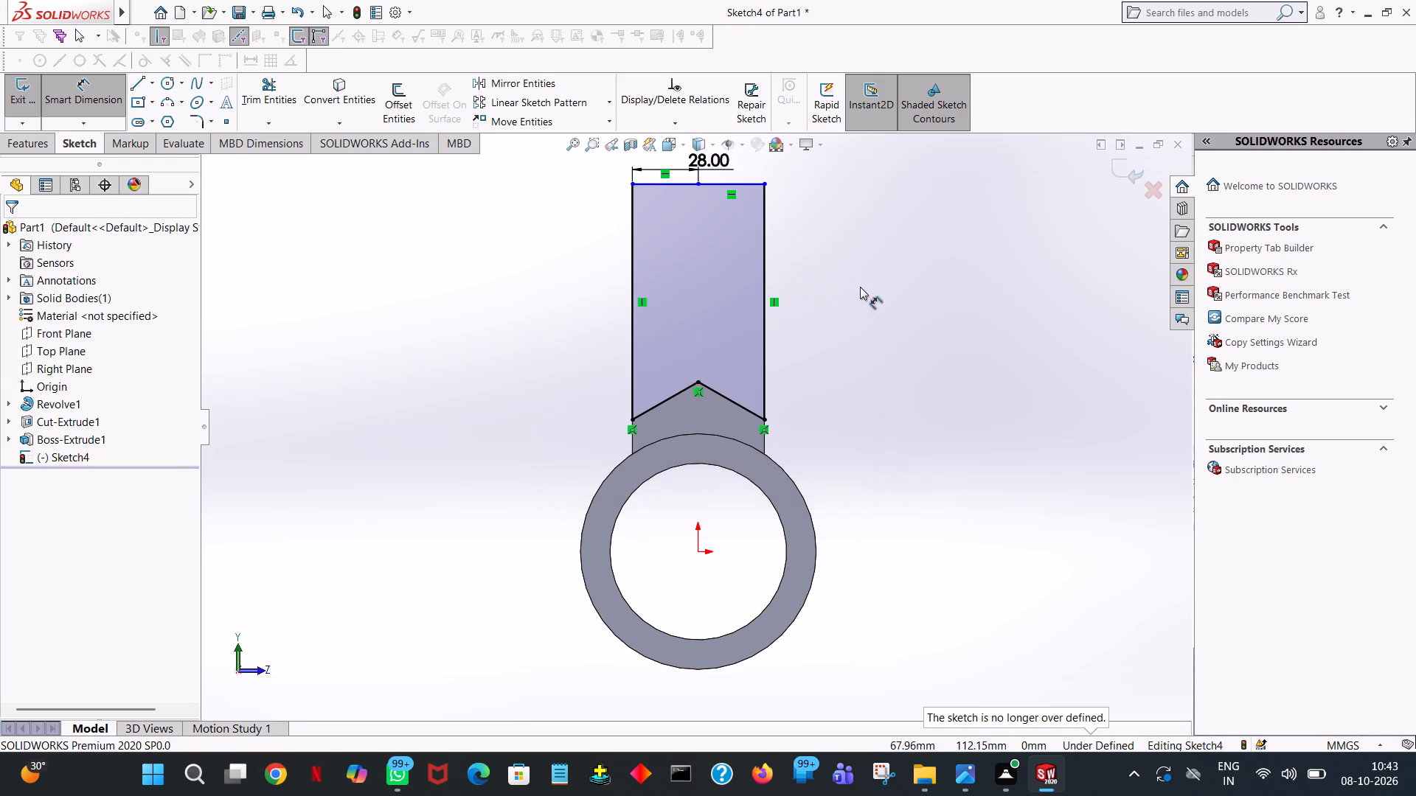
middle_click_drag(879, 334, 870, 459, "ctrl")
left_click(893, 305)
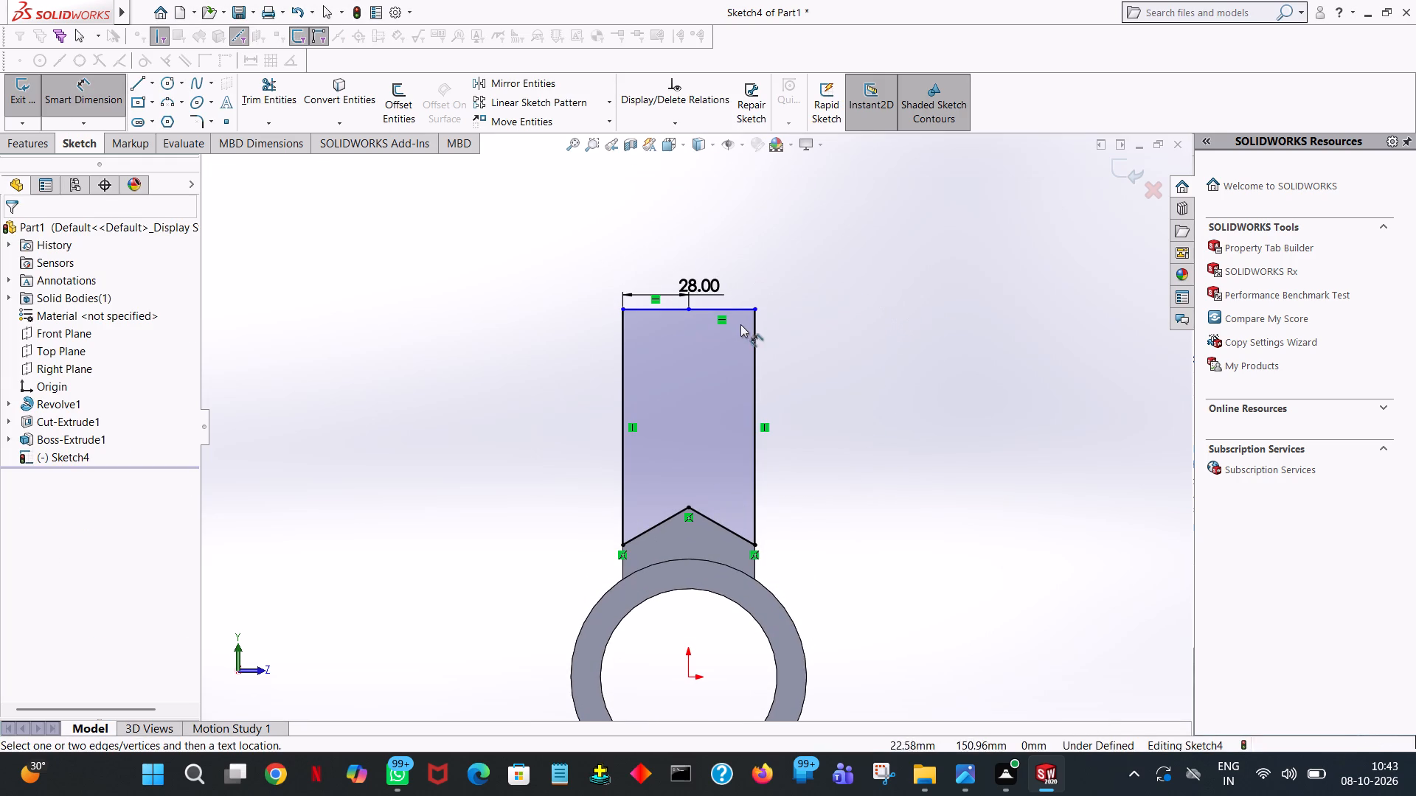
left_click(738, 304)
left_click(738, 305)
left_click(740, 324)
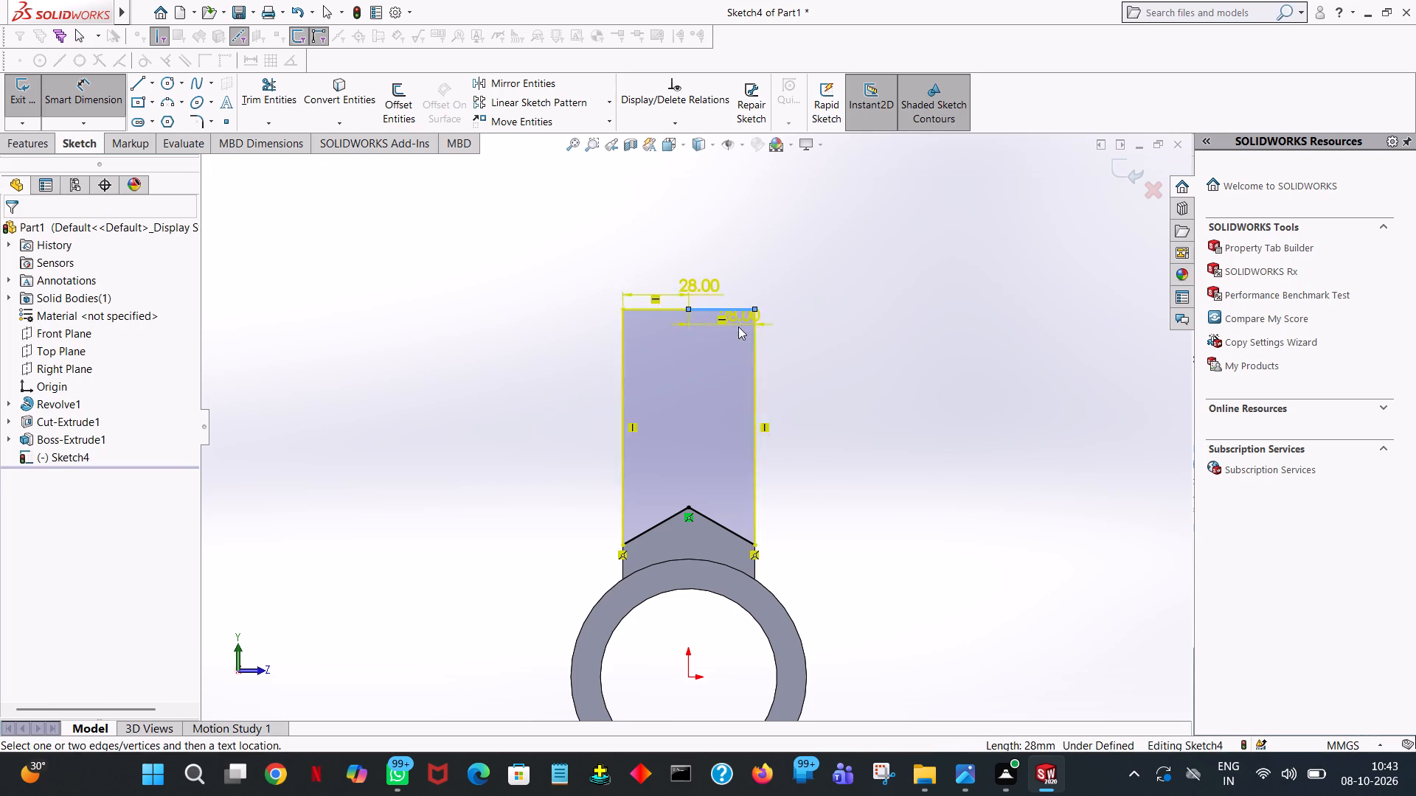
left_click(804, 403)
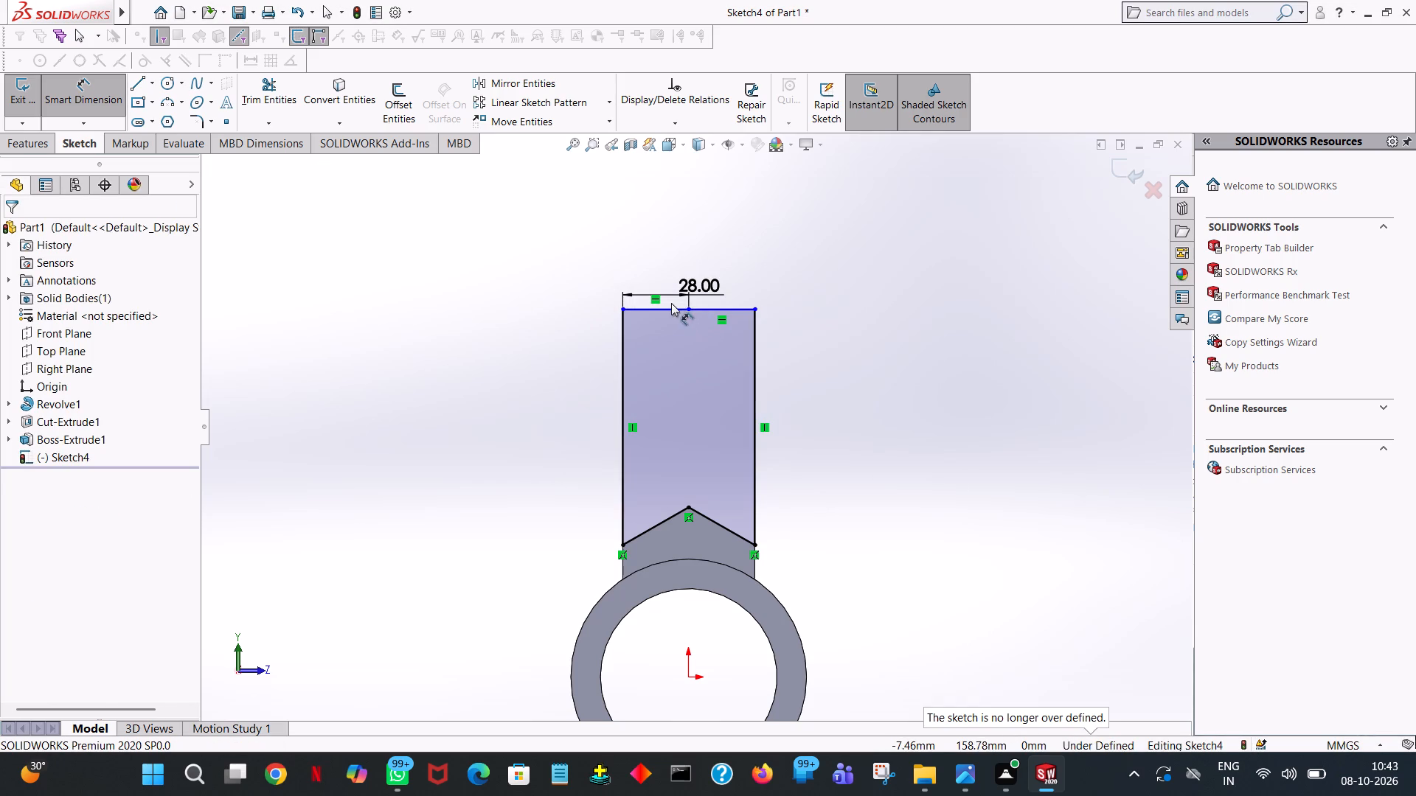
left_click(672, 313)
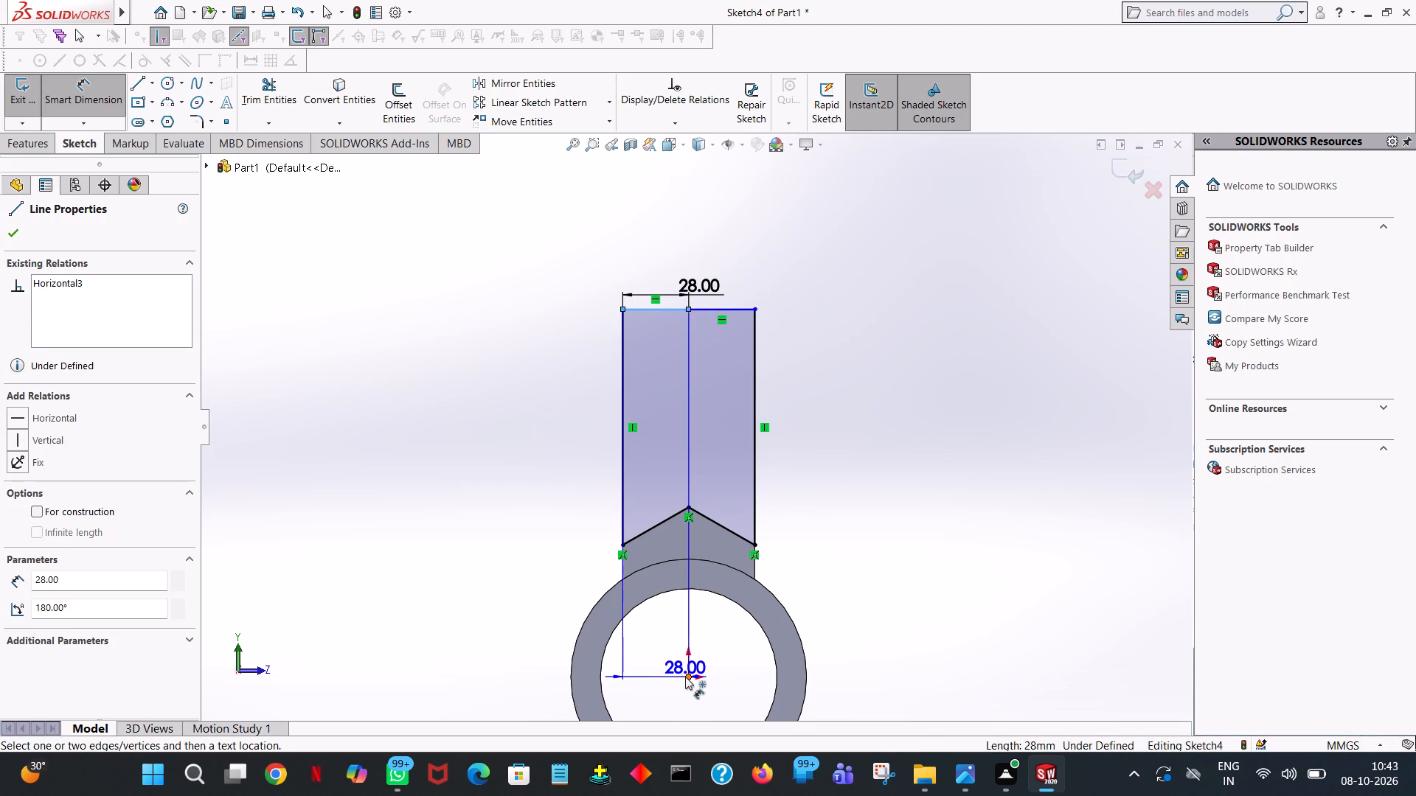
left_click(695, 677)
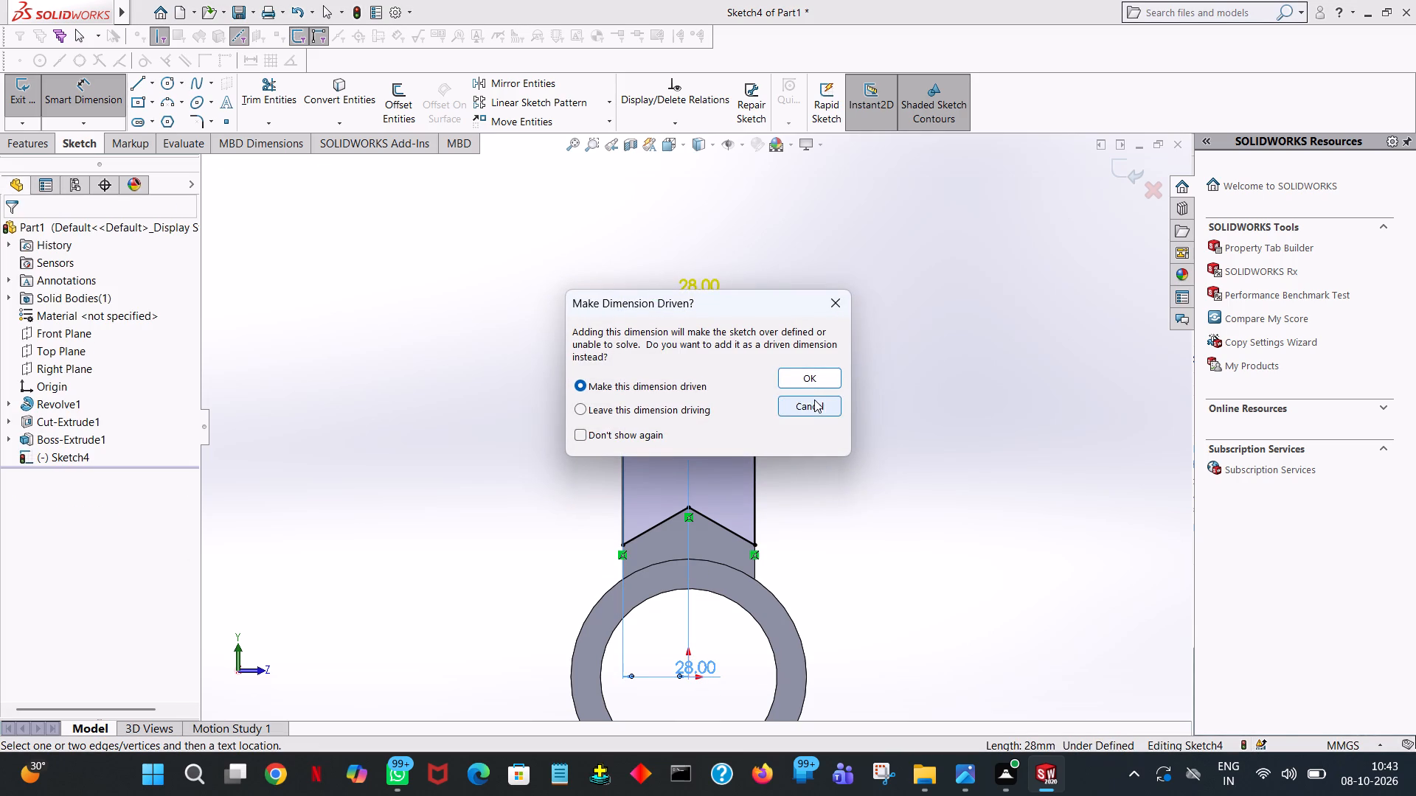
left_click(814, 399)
Dimension the vertical distance from the origin to the midpoint of the profile's top edge at 156 mm.
left_click(689, 676)
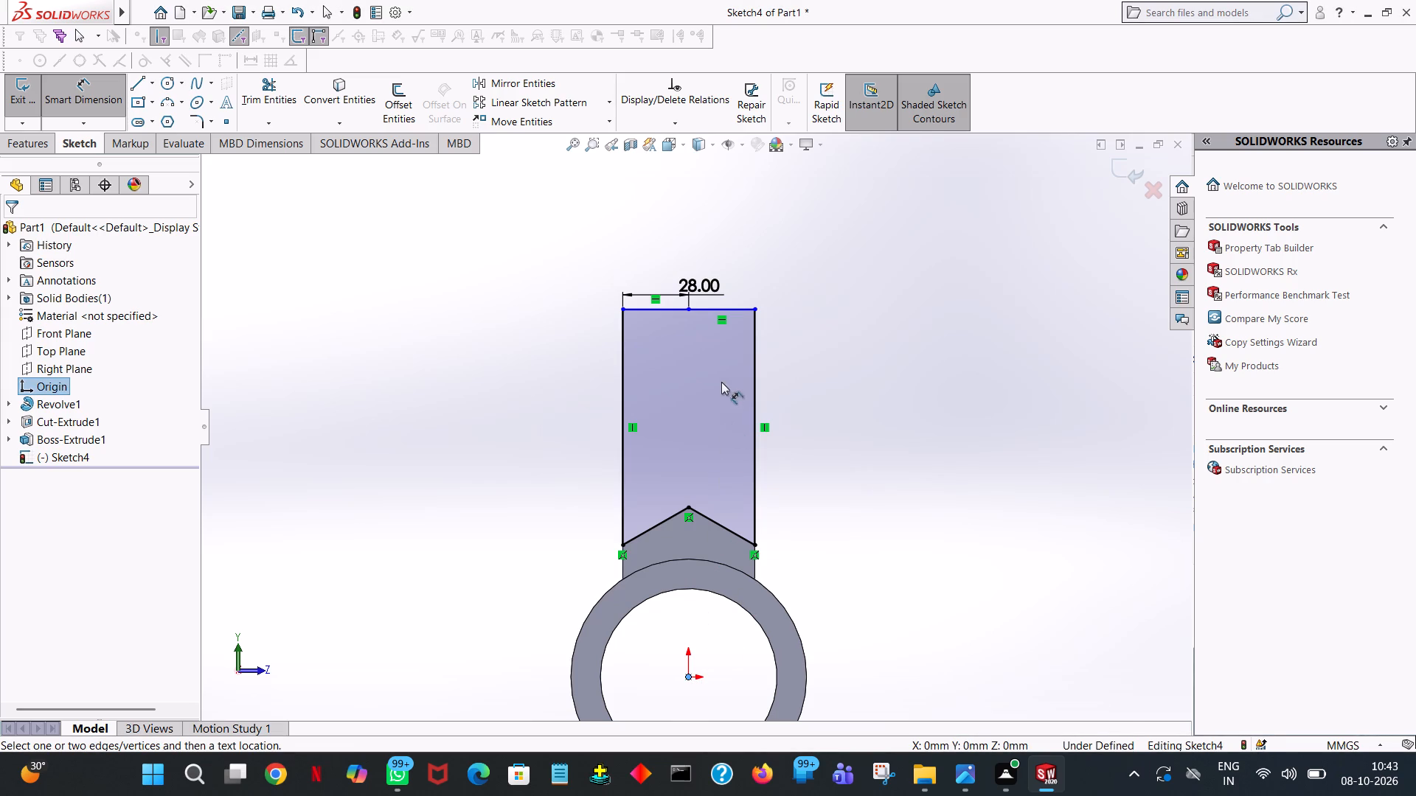
left_click(689, 309)
left_click(952, 333)
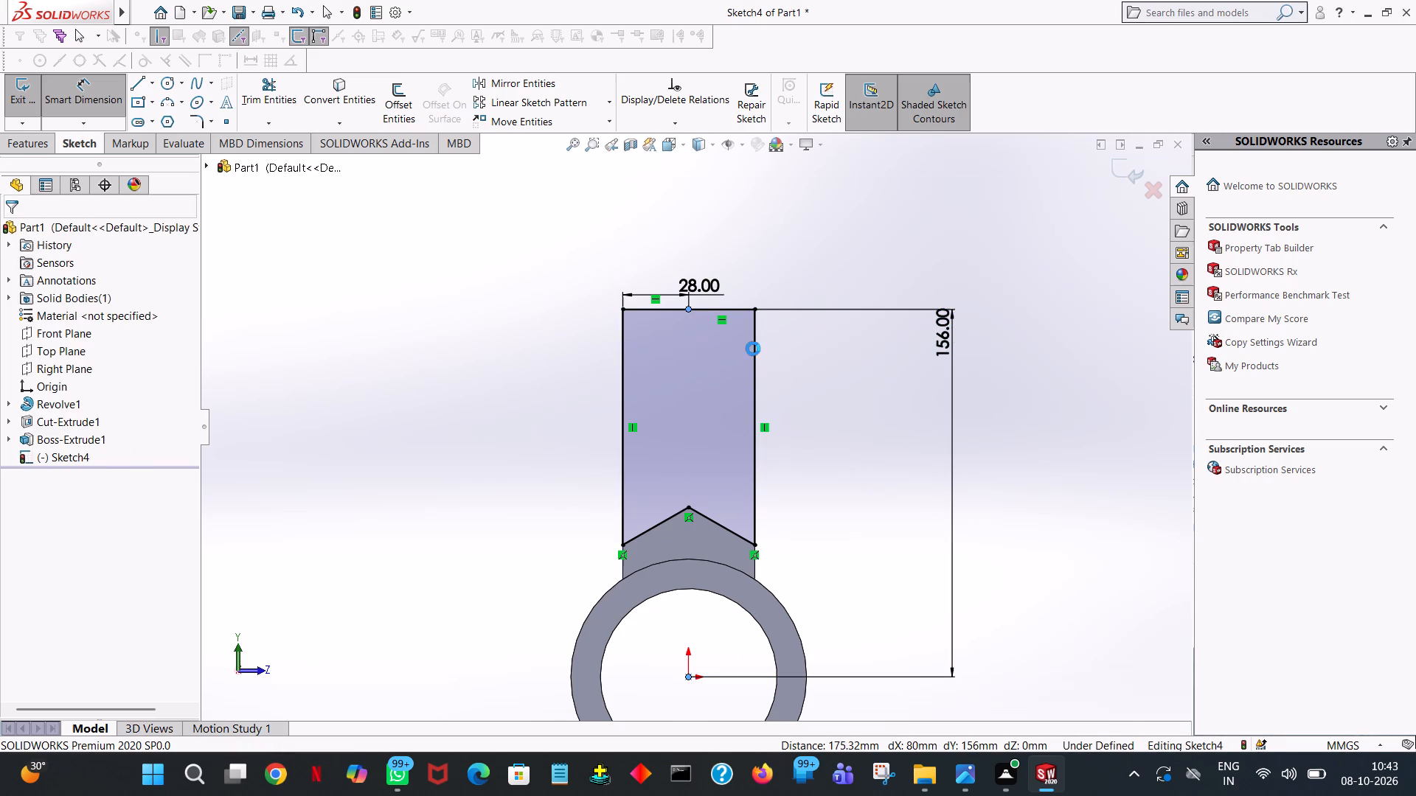
left_click(886, 309)
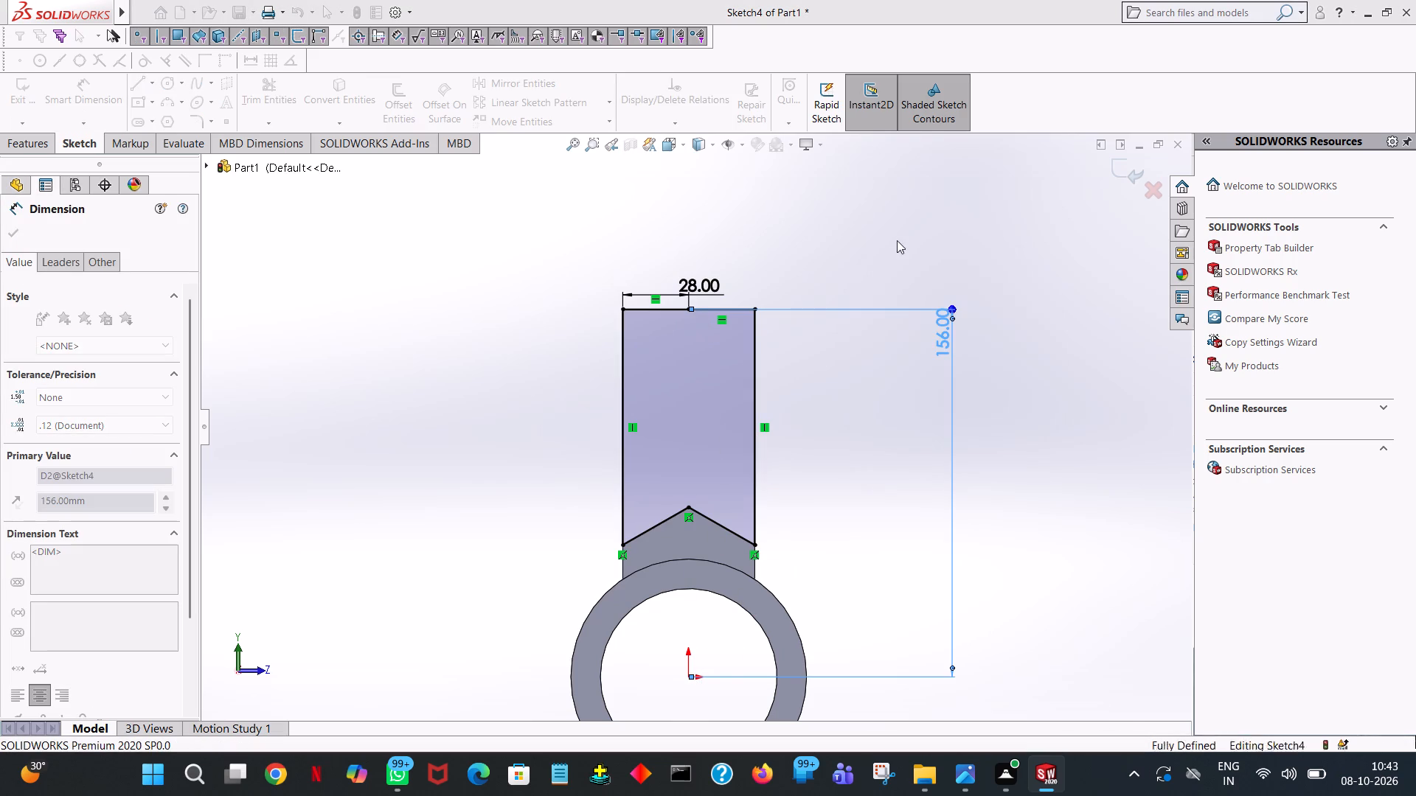
left_click(899, 225)
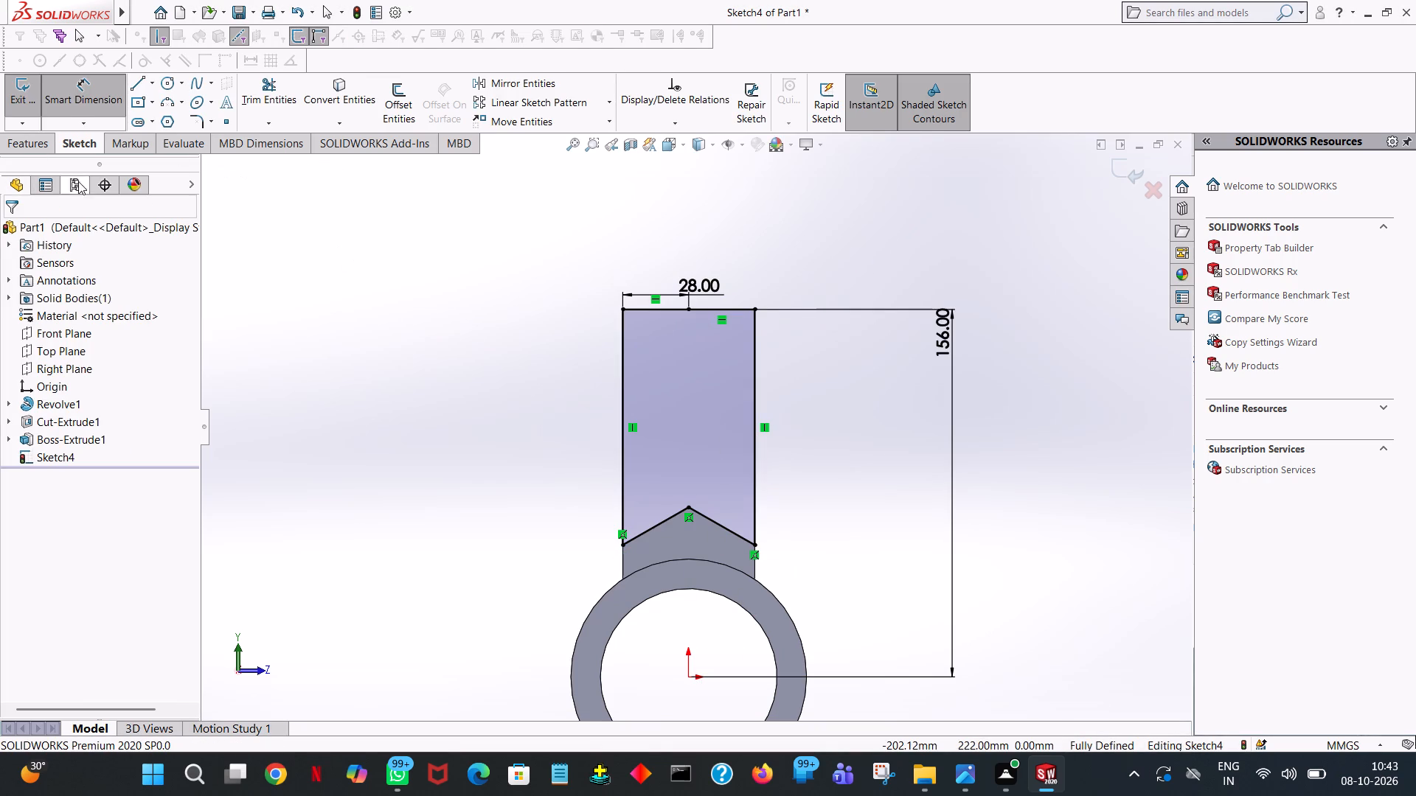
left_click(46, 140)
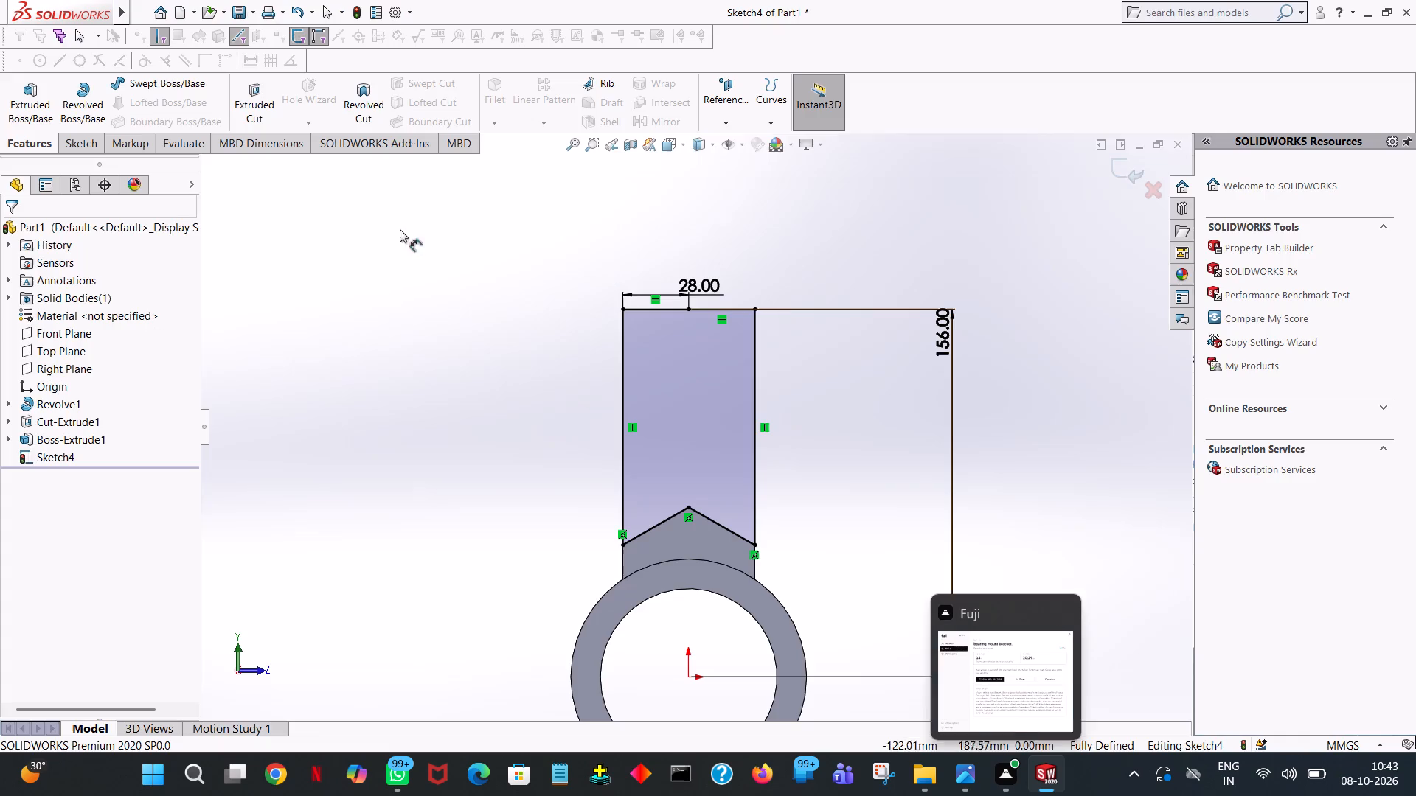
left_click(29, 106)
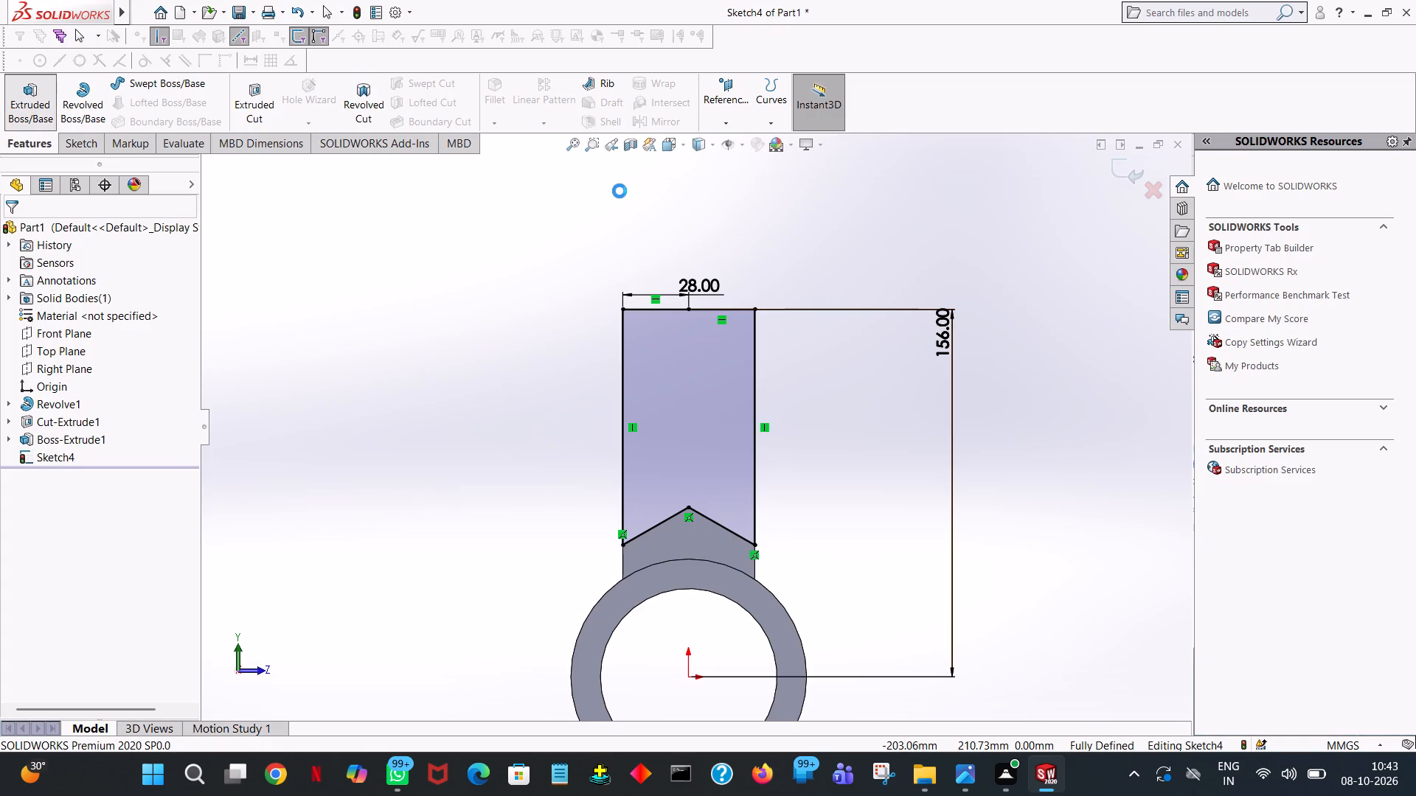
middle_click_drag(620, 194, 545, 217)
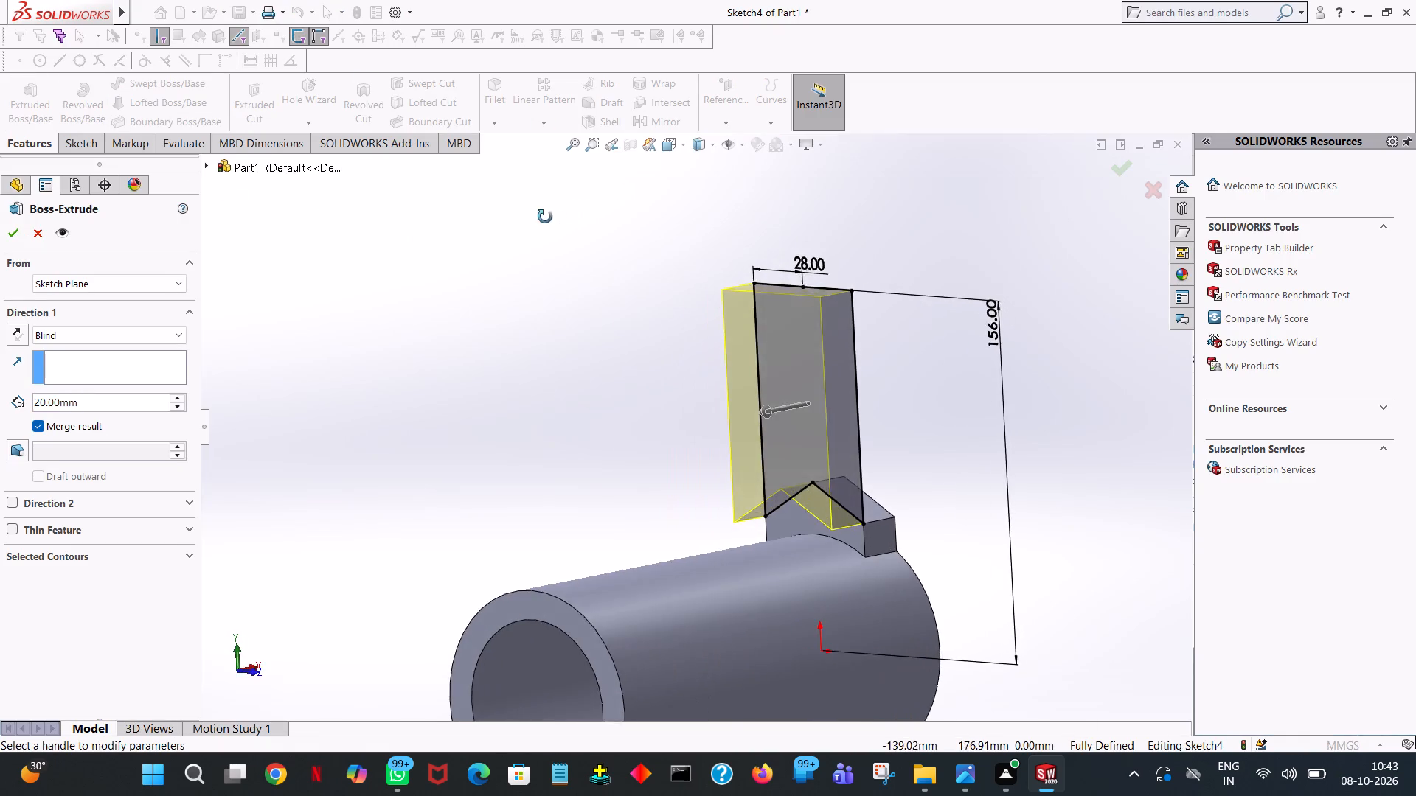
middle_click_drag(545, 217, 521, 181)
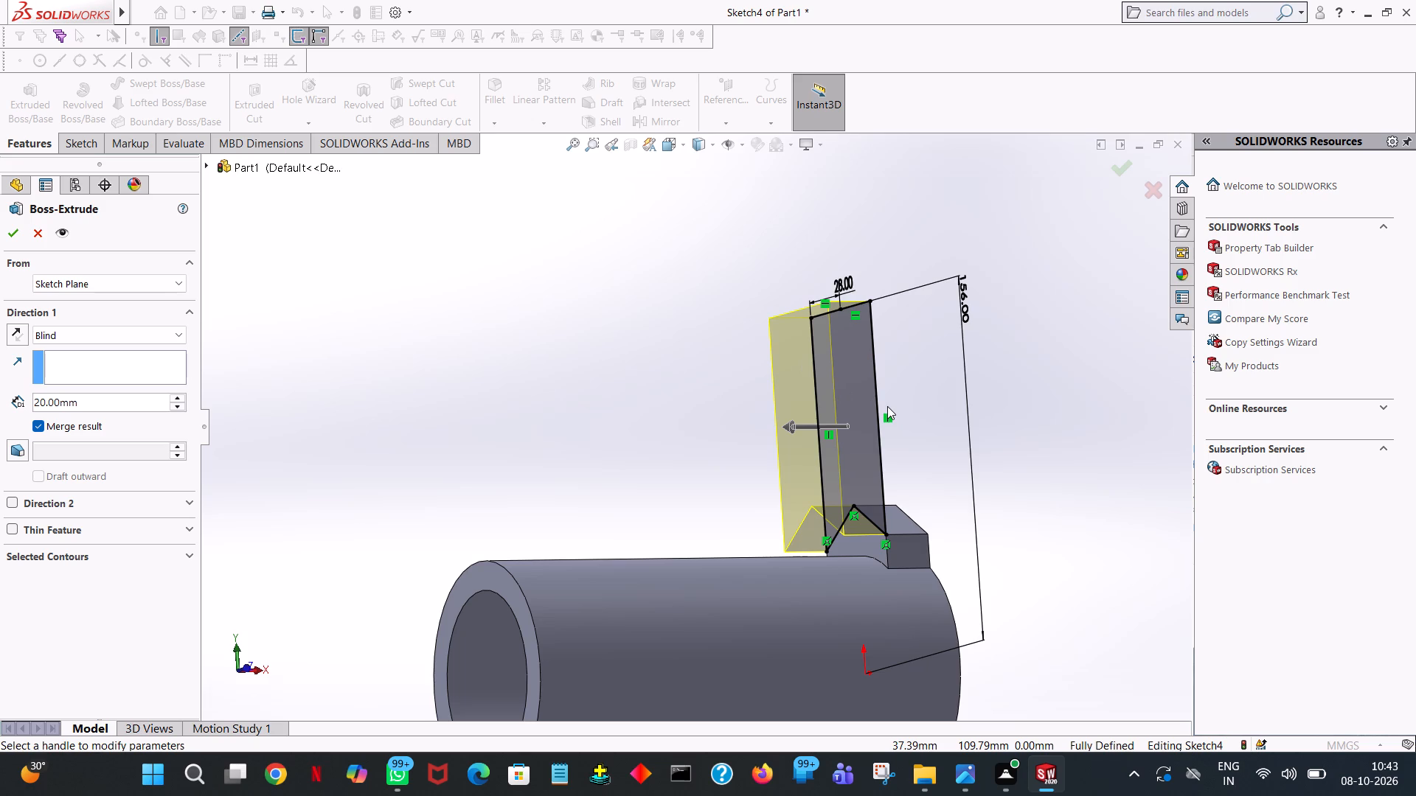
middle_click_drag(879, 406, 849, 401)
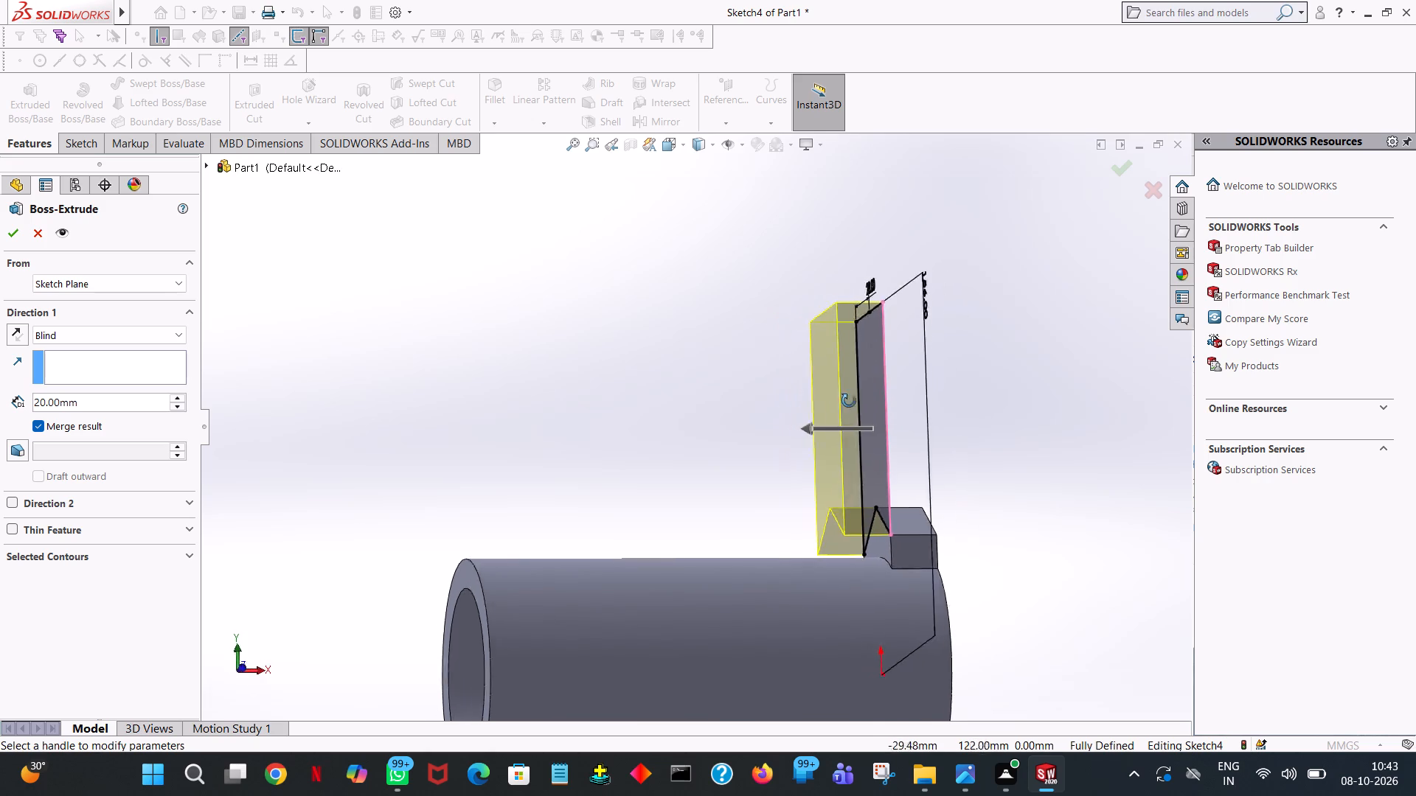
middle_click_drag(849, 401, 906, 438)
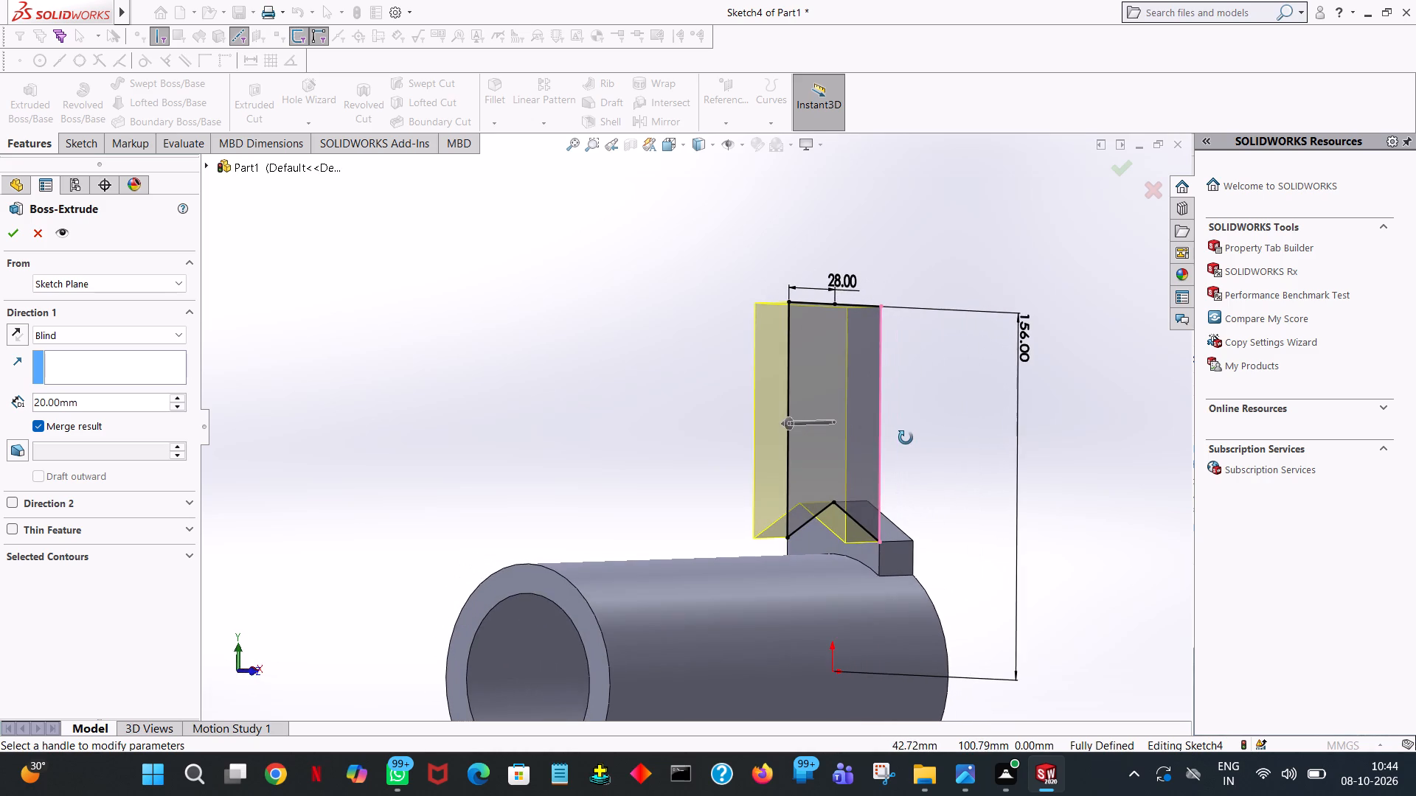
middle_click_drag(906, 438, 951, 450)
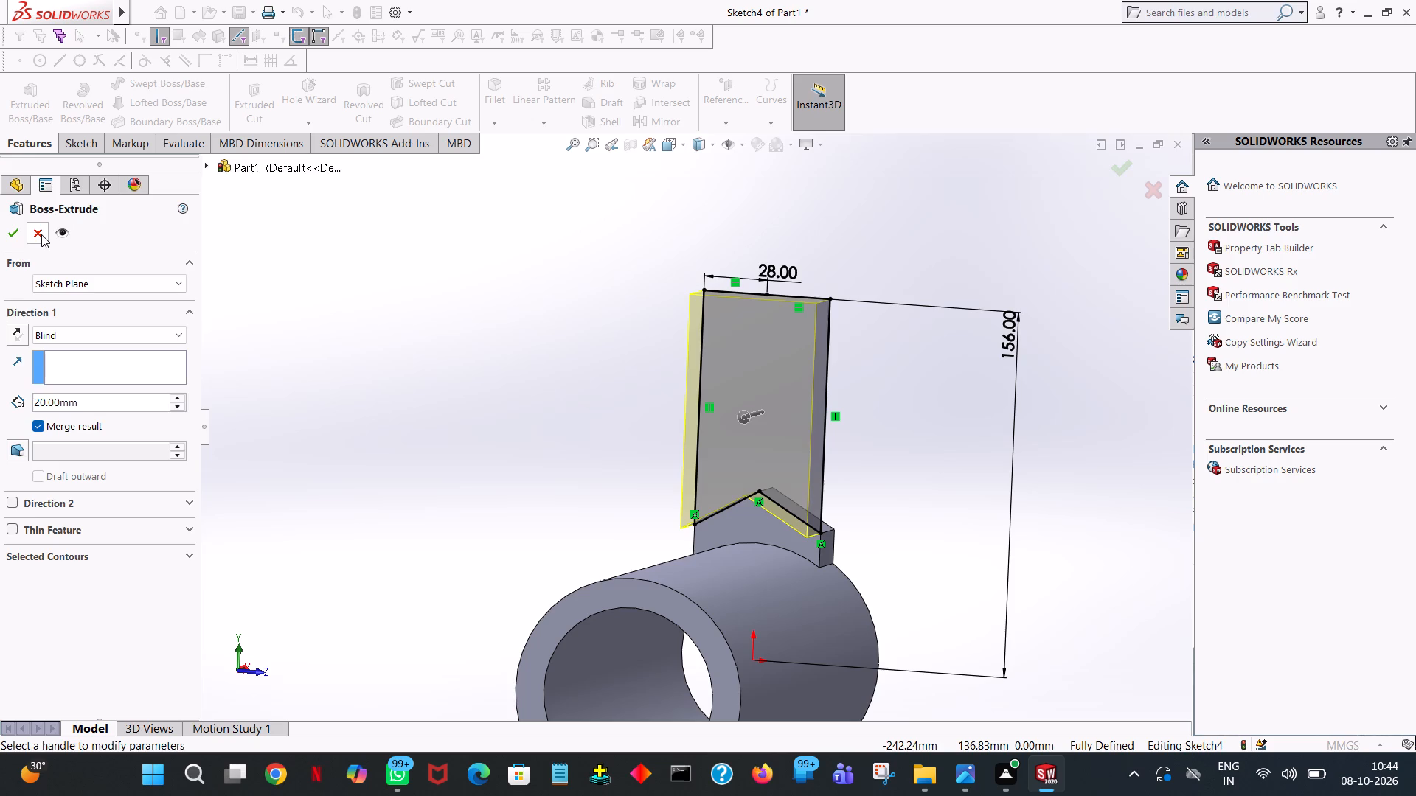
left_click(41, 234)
Sketch a vertical line about 14.6 mm long from the profile's lower -Z corner down to the cylinder's outer edge.
key("space")
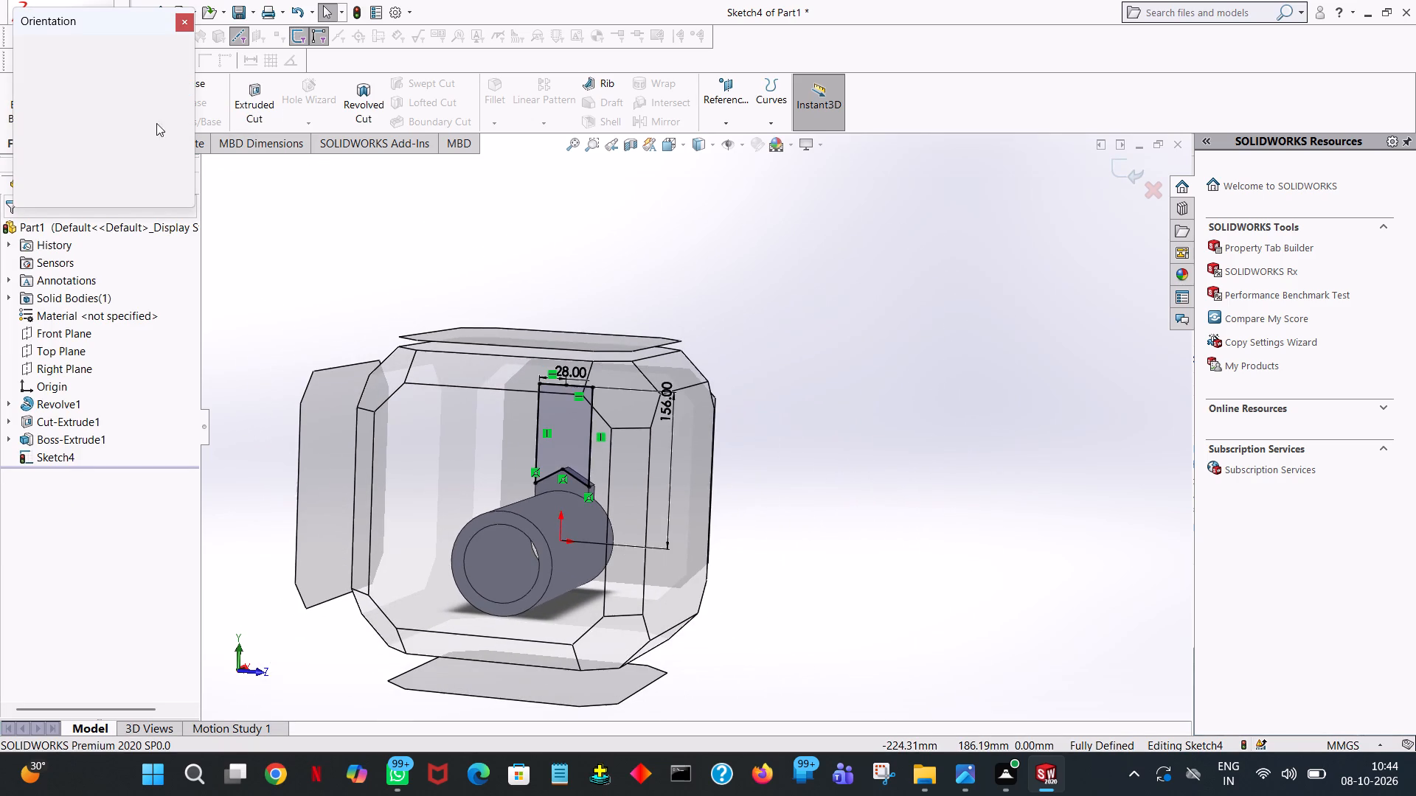
left_click(185, 114)
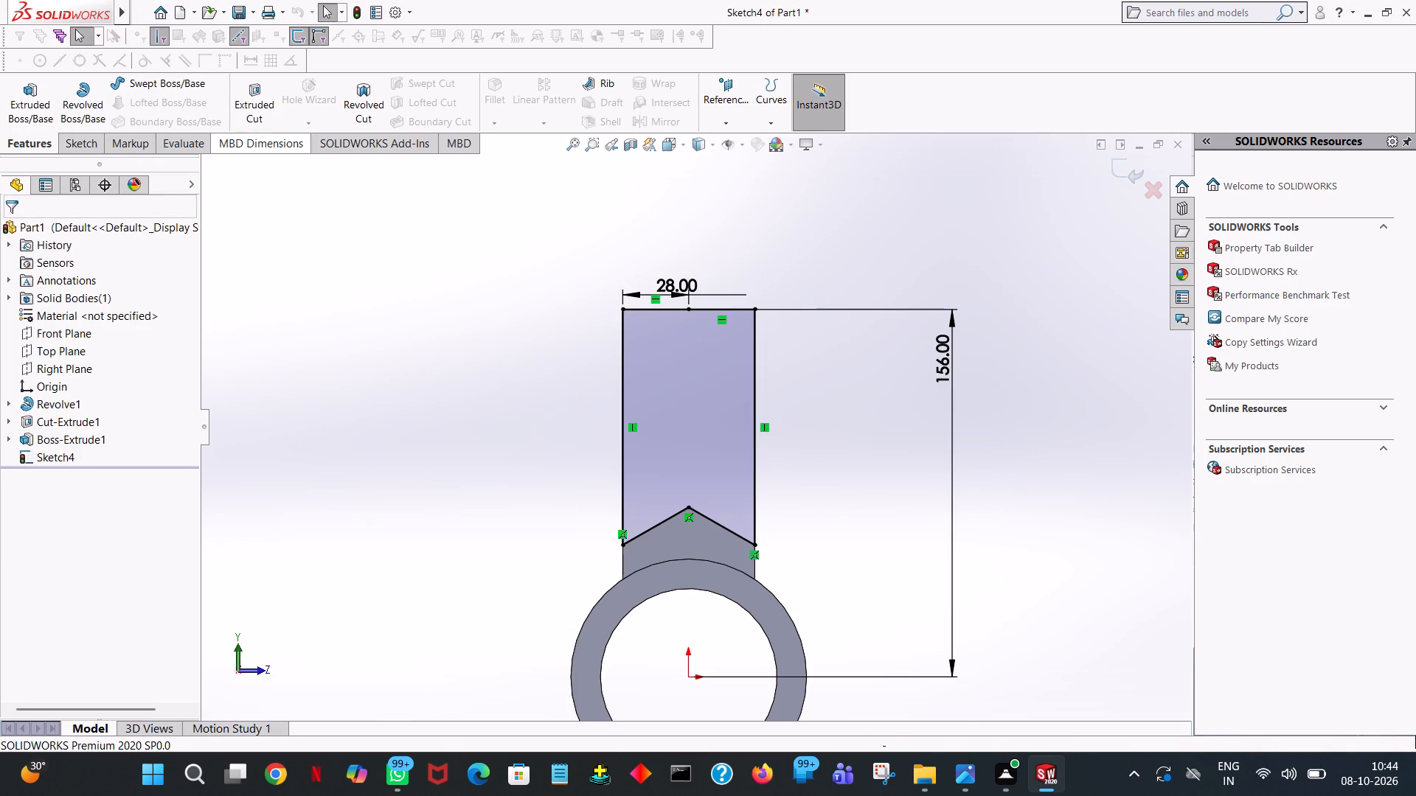
left_click(86, 145)
left_click(133, 88)
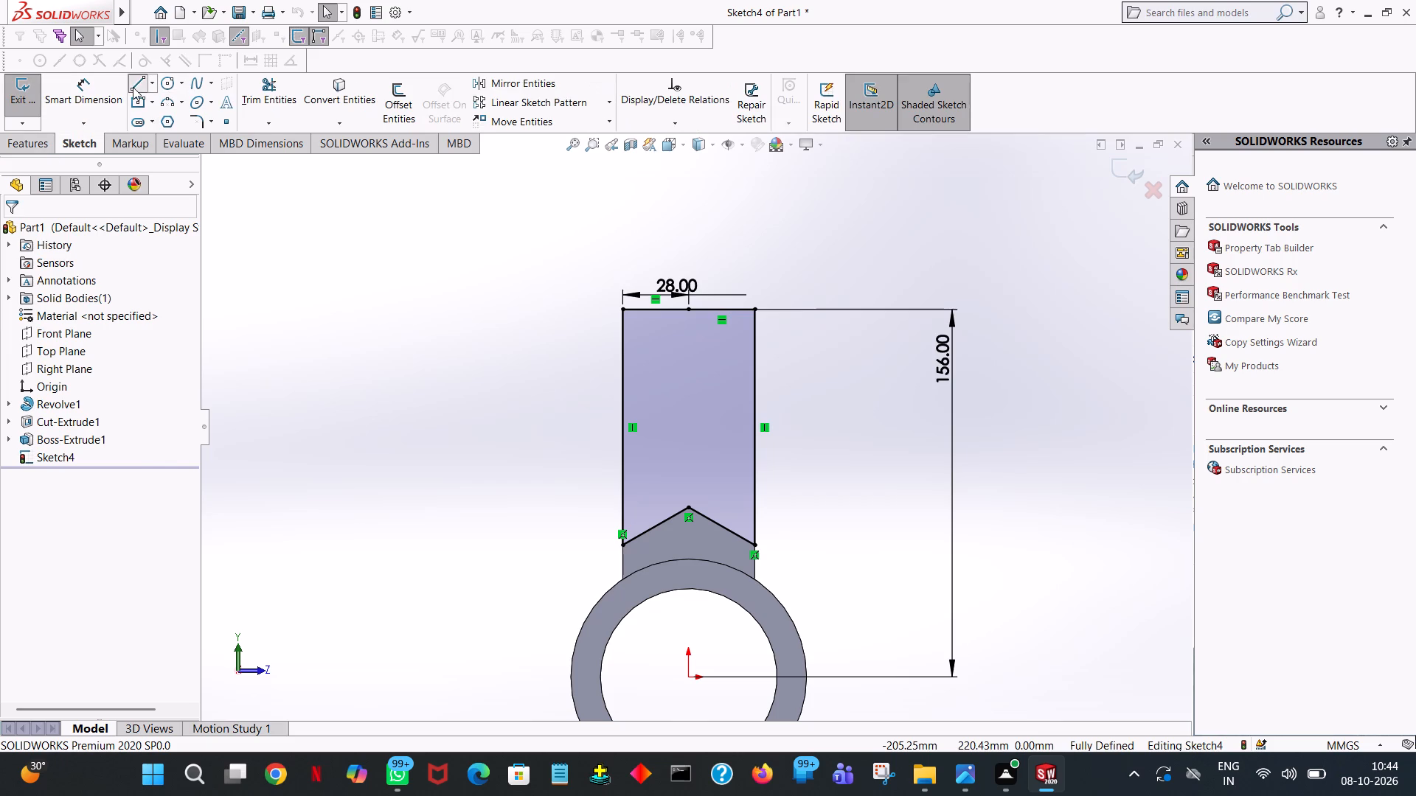
left_click(622, 544)
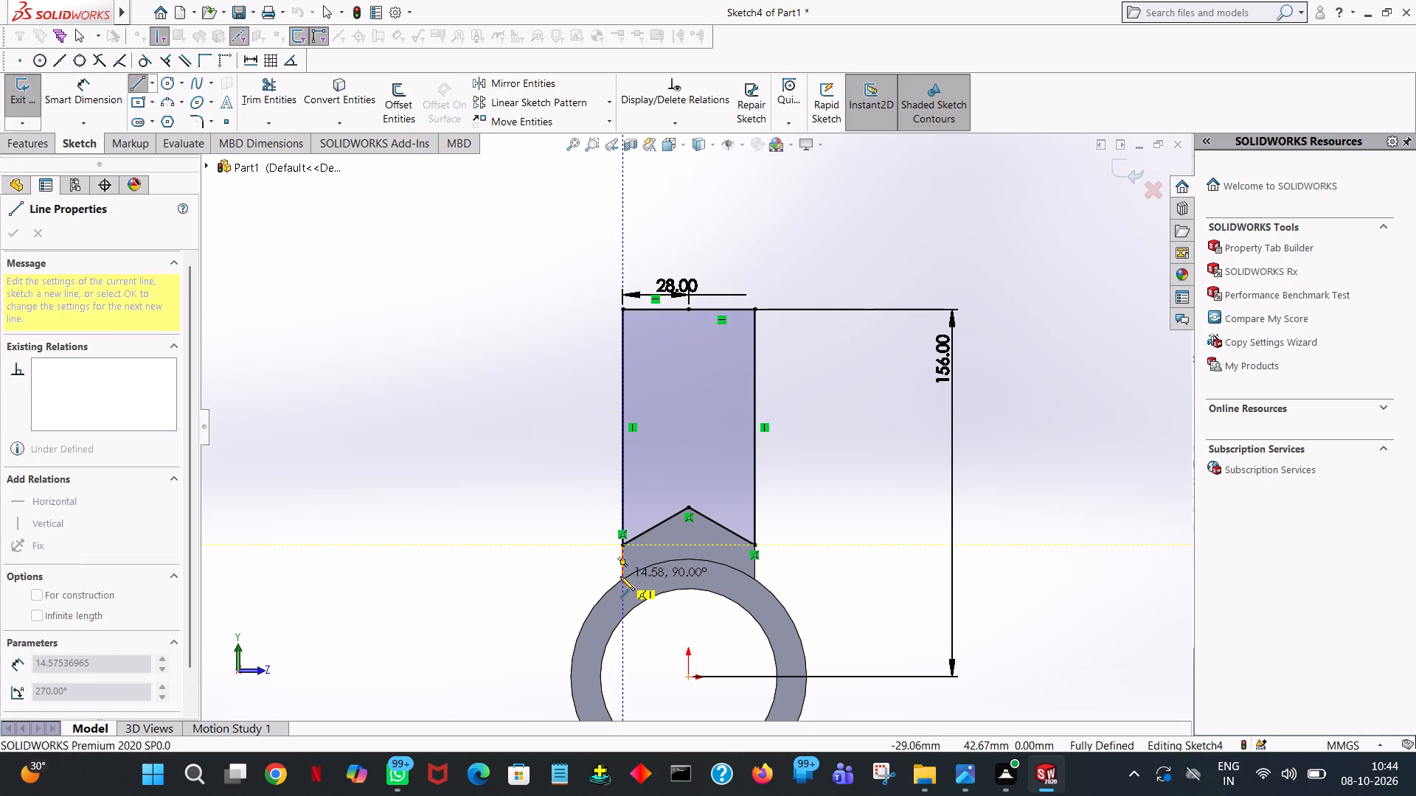
left_click(622, 577)
right_click(622, 576)
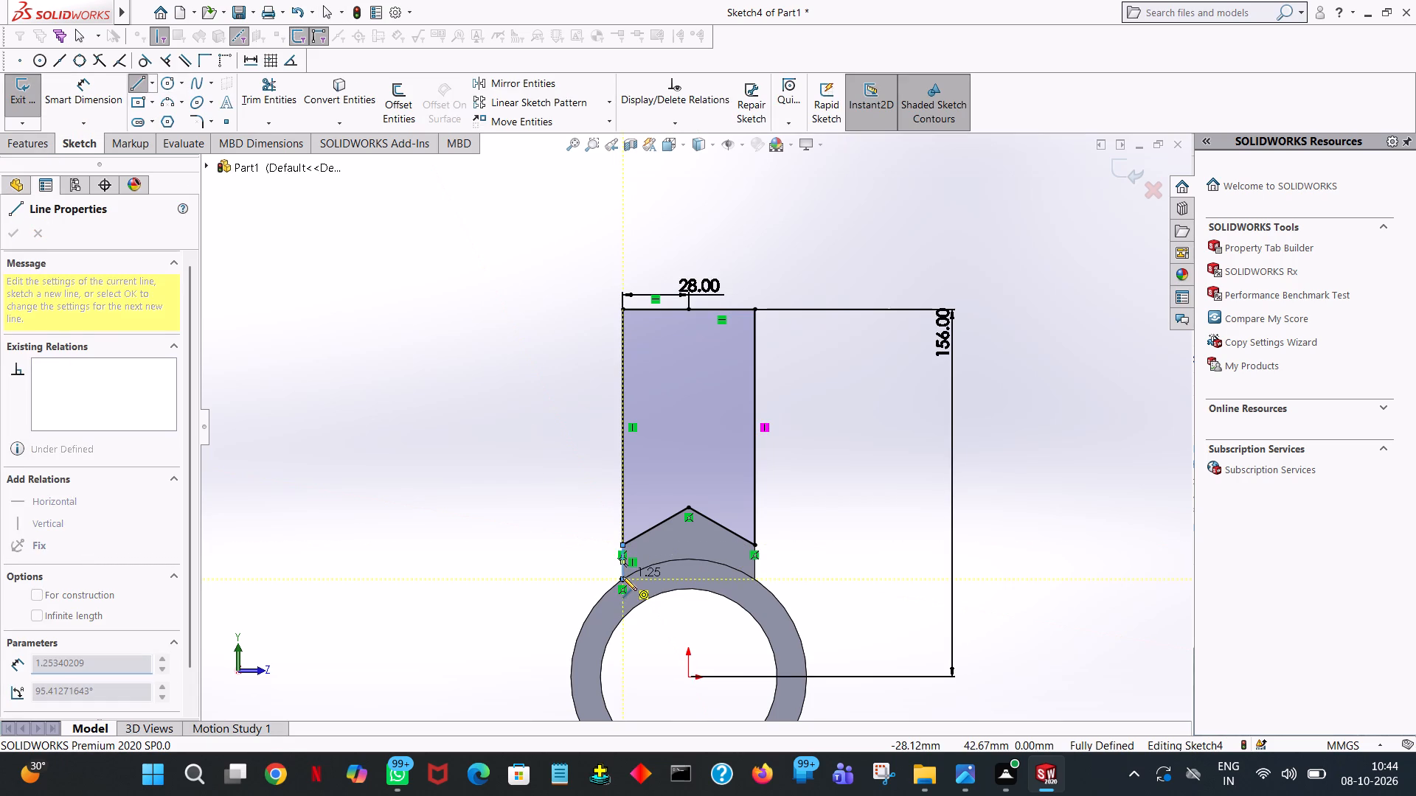
left_click(654, 582)
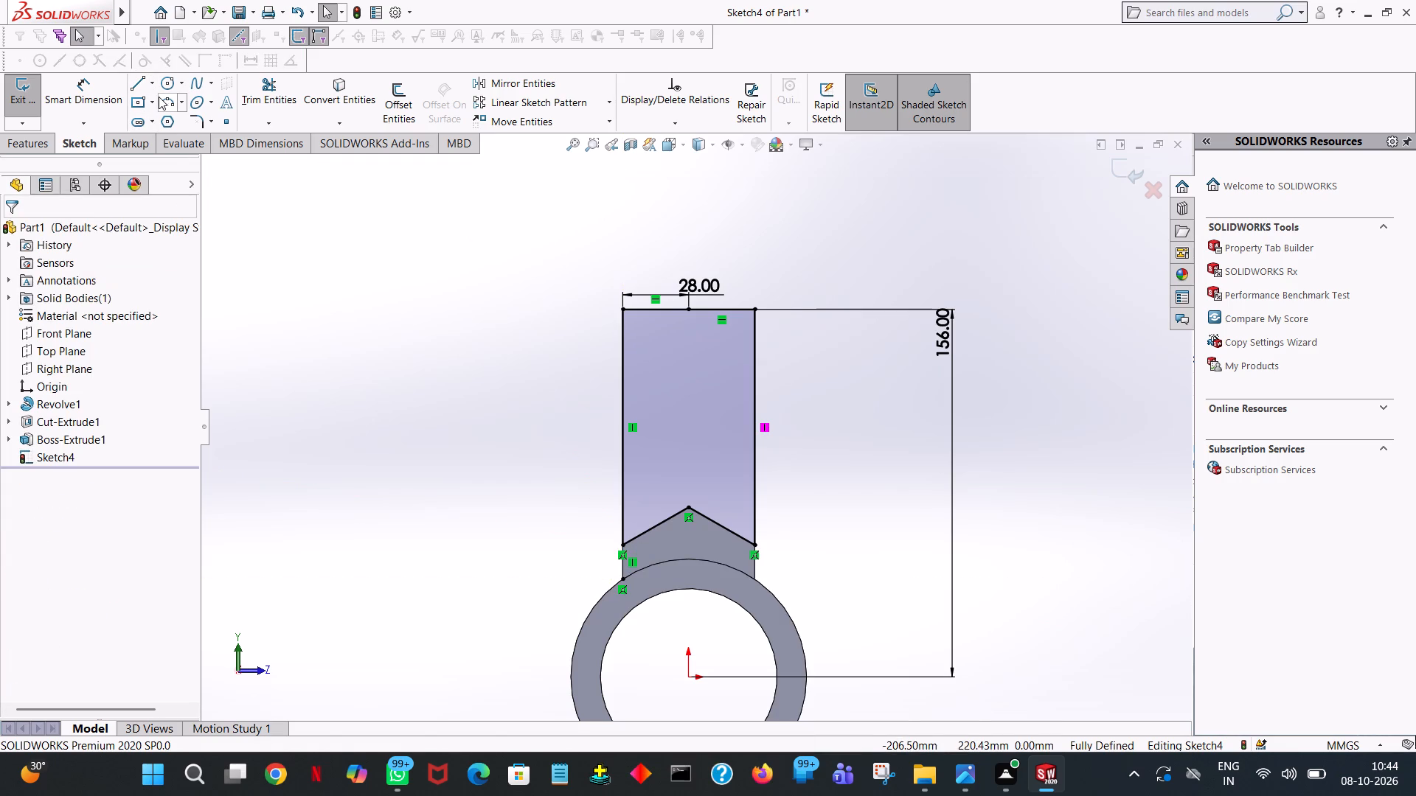
Sketch a vertical line about 14.6 mm long from the profile's lower +Z corner down to the cylinder's outer edge.
left_click(142, 80)
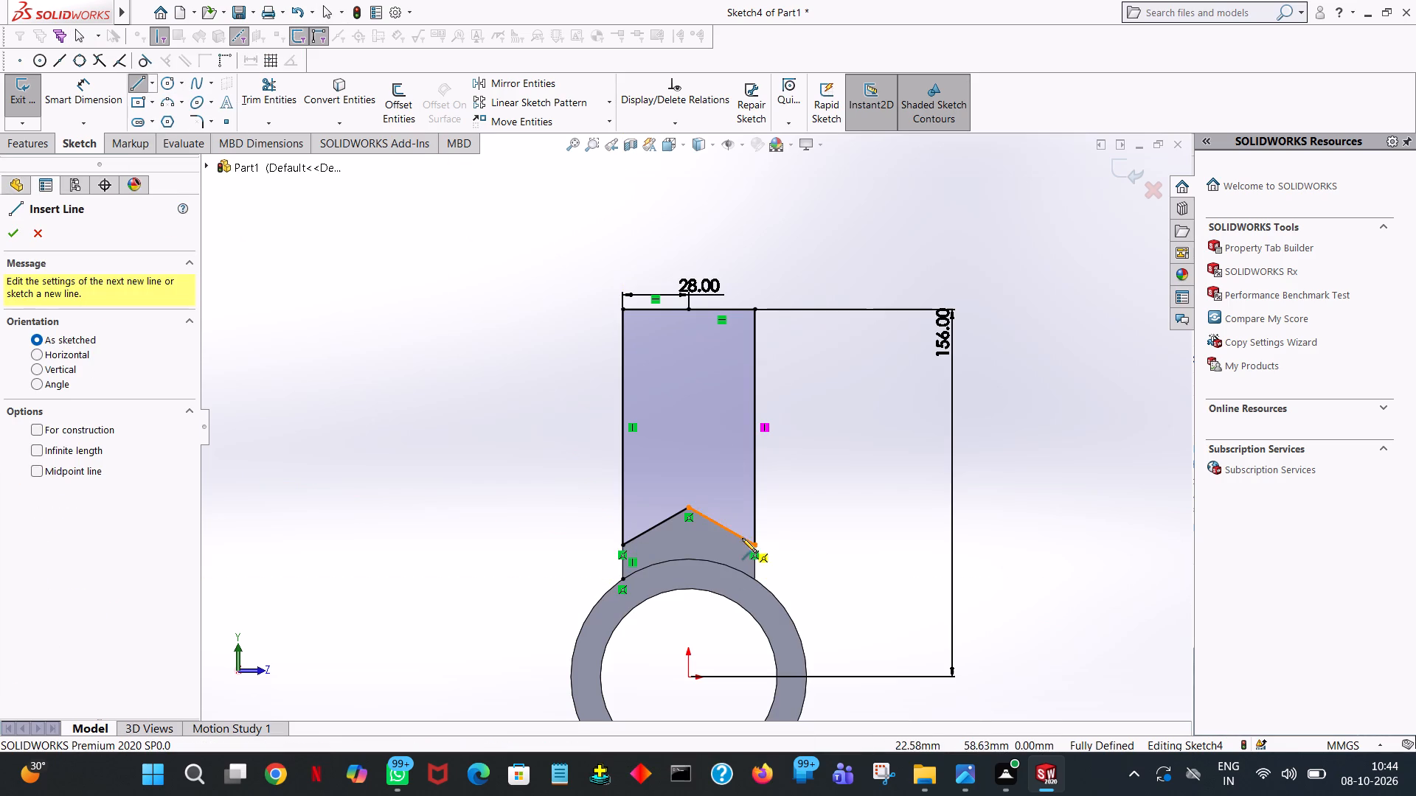
left_click(754, 542)
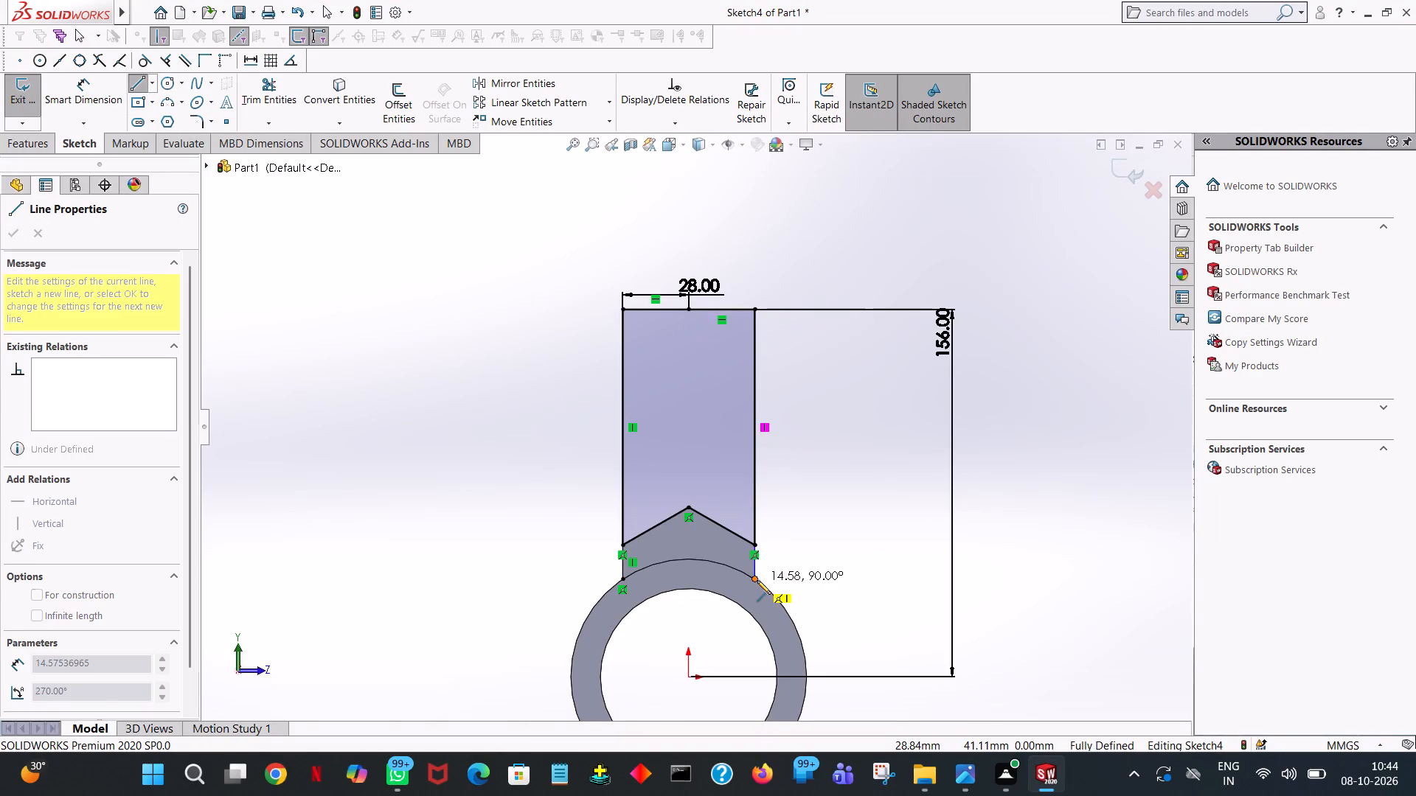
left_click(757, 580)
right_click(757, 580)
left_click(796, 590)
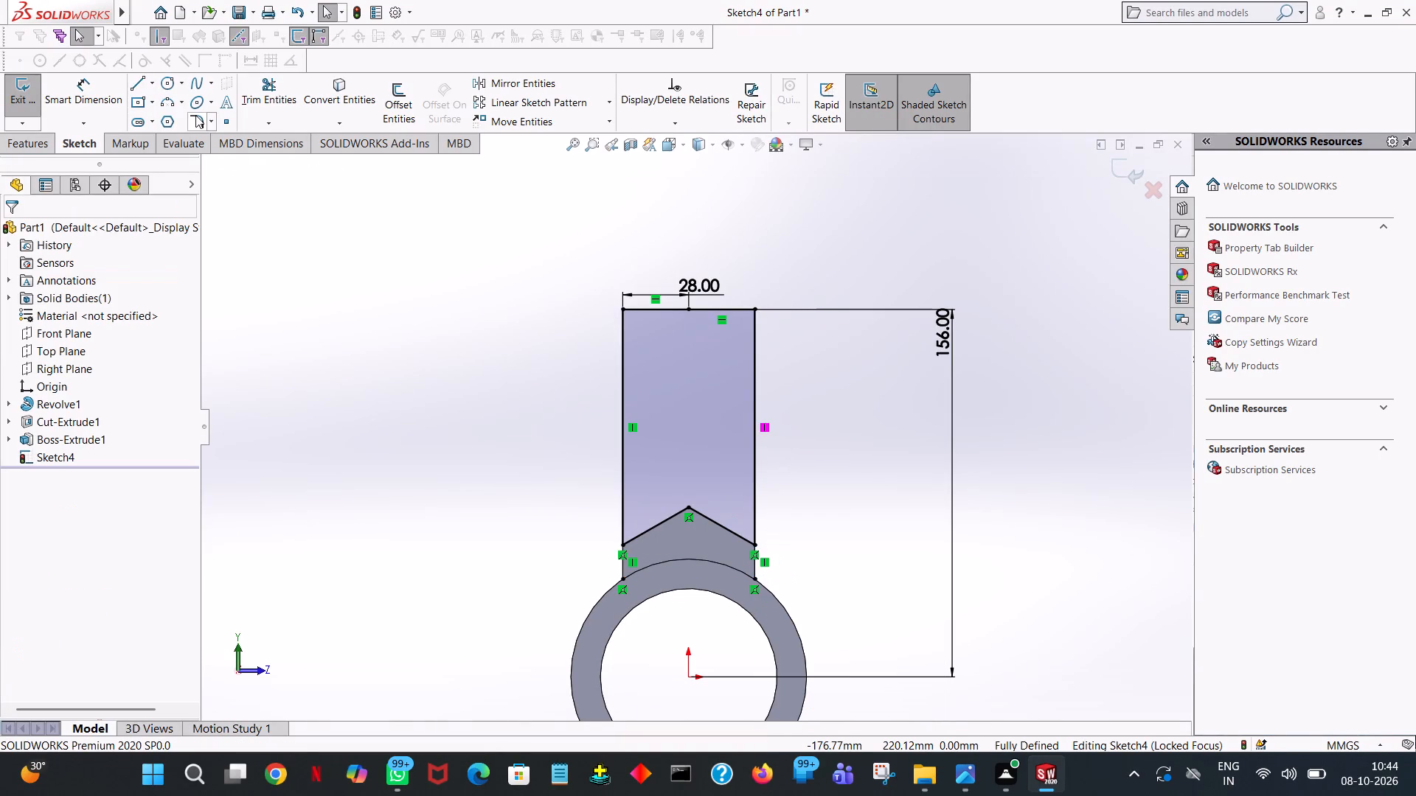
Sketch a circle of 50 mm radius centred on the origin, coinciding with the cylinder's outer edge.
left_click(173, 83)
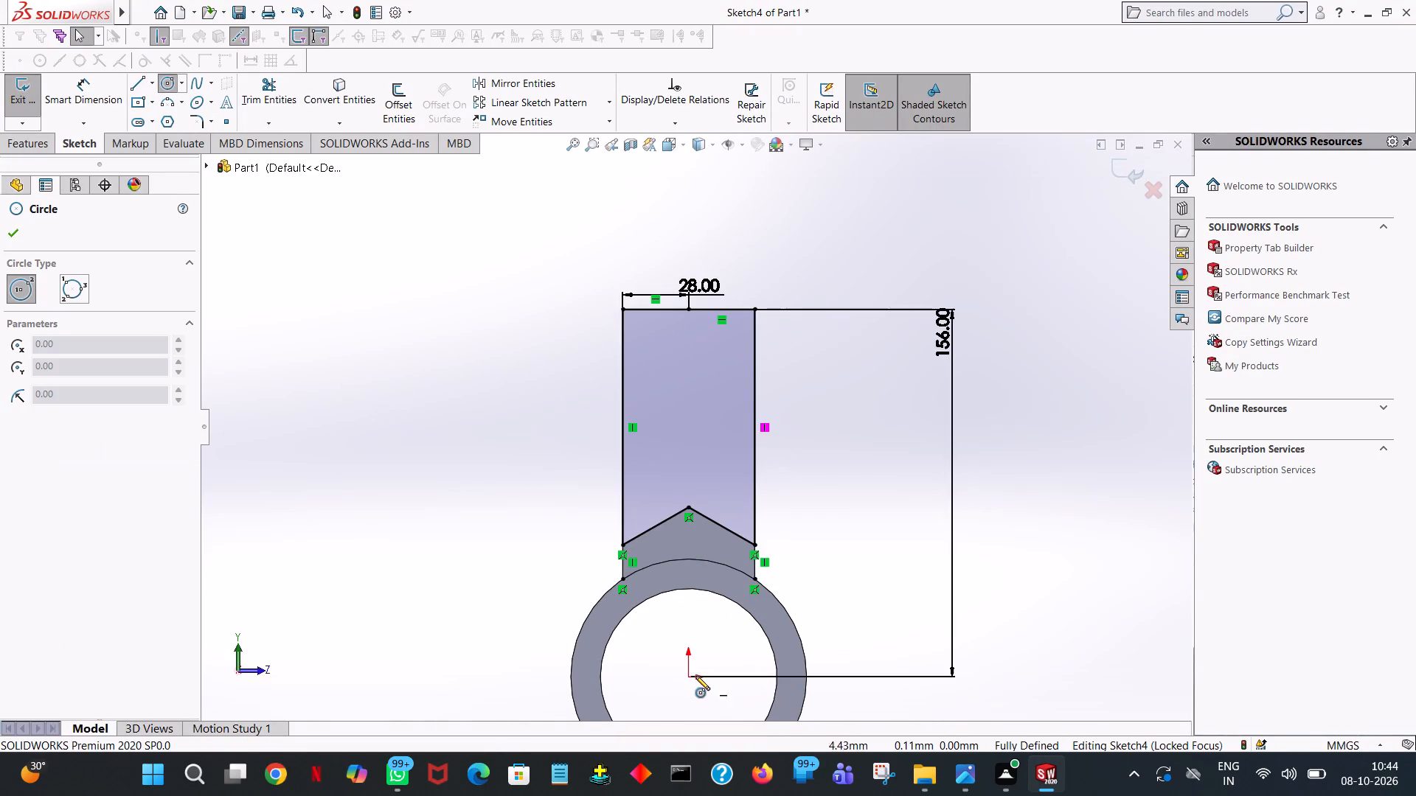
left_click(688, 677)
left_click(678, 559)
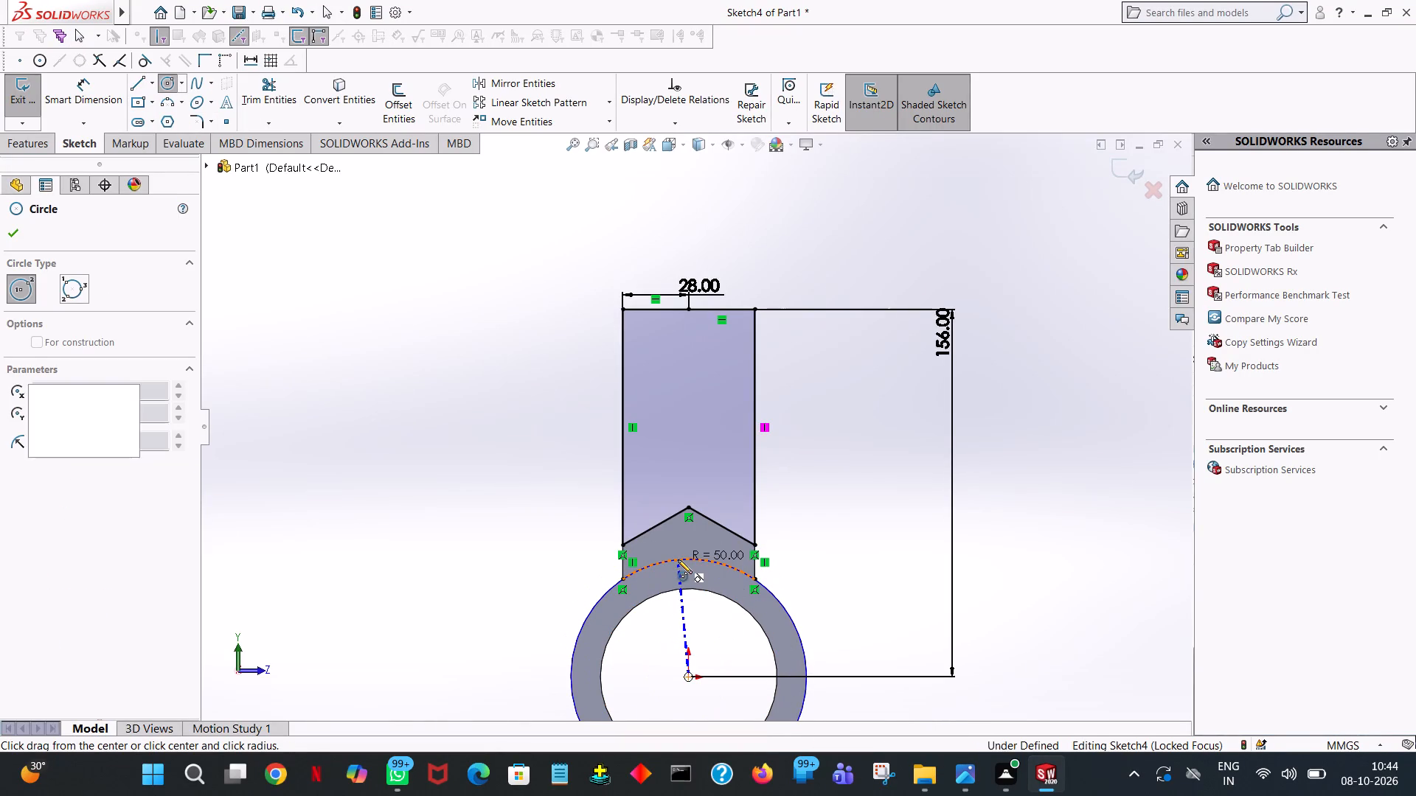
right_click(679, 560)
left_click(726, 570)
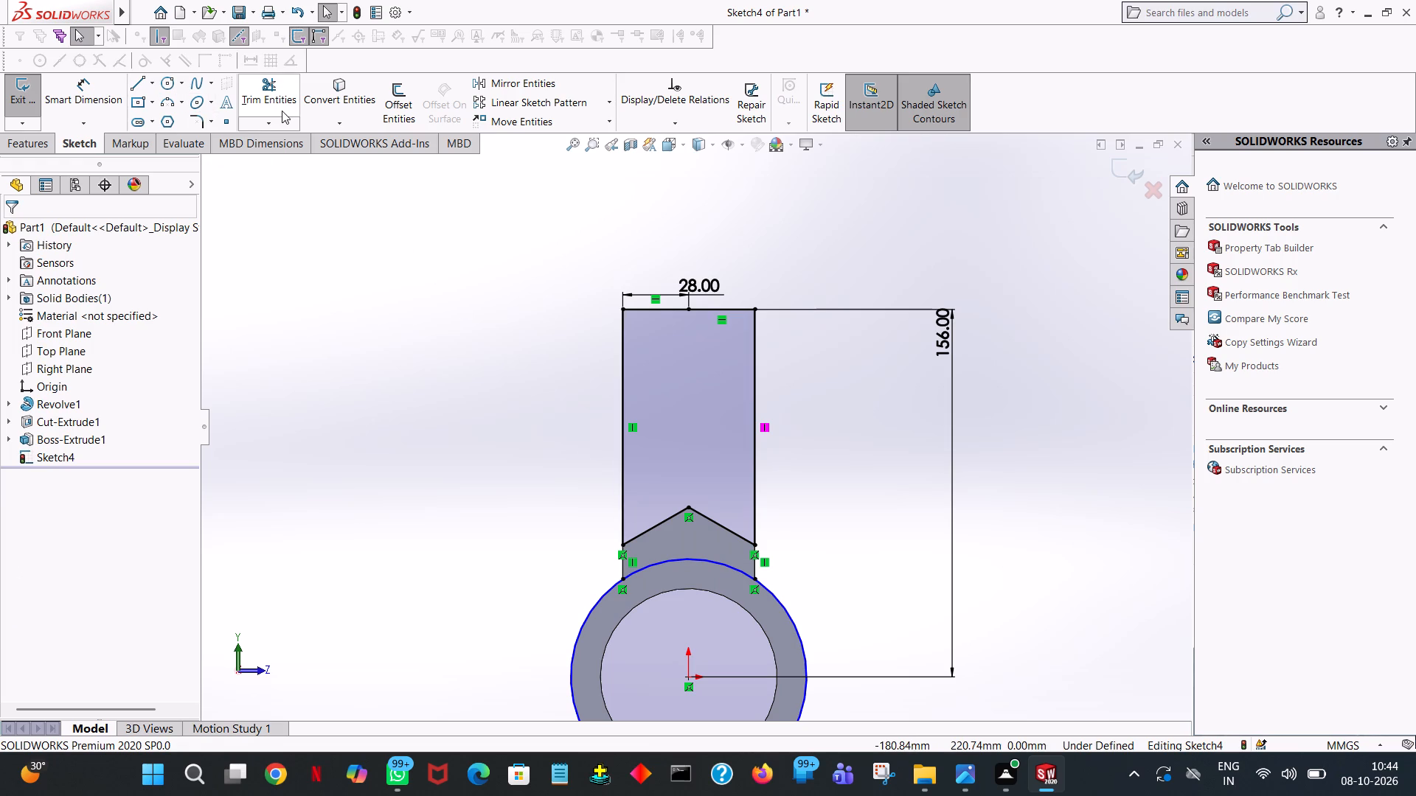
Trim away the profile's two sloping lower lines and the part of the 50 mm radius circle lying outside the profile's width.
left_click(282, 111)
left_click(721, 521)
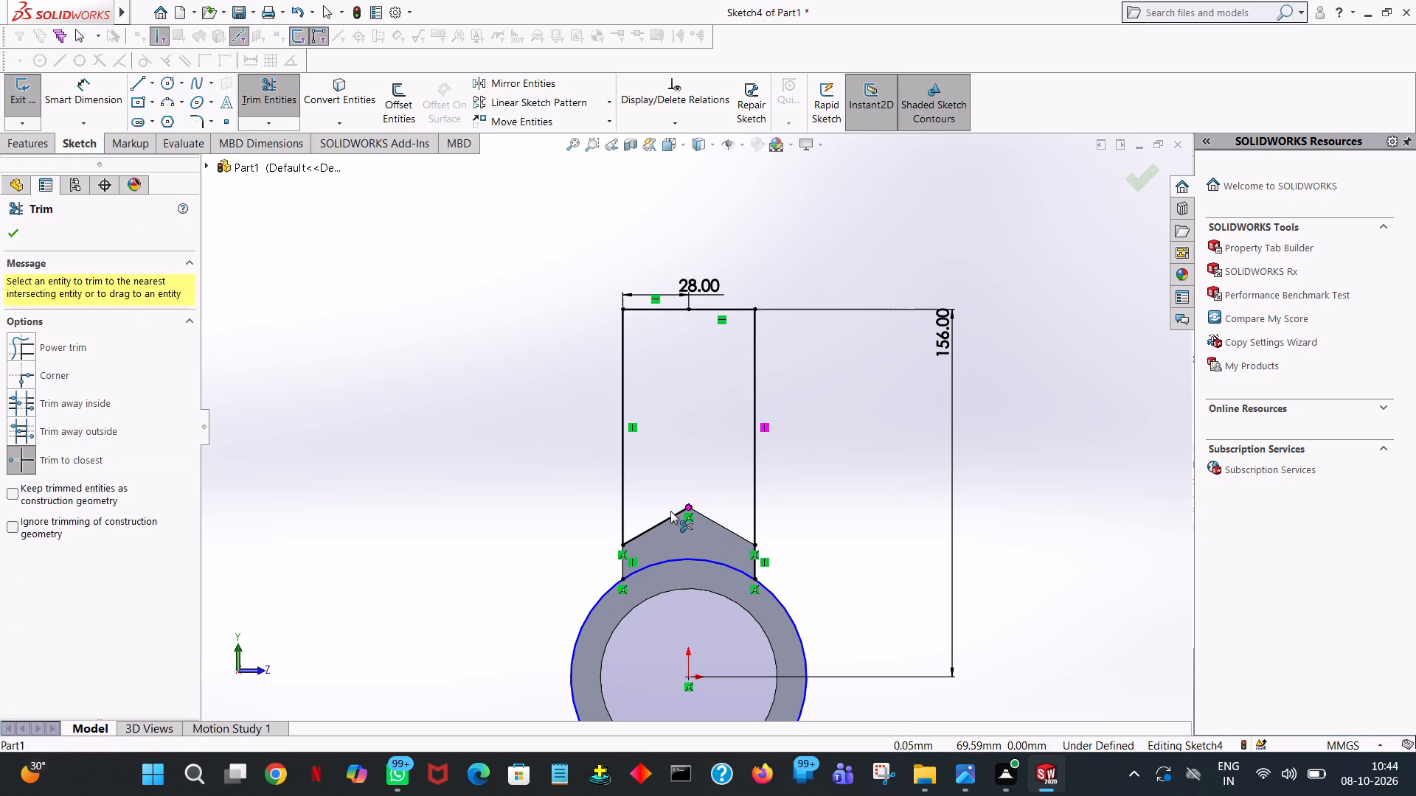
left_click(672, 514)
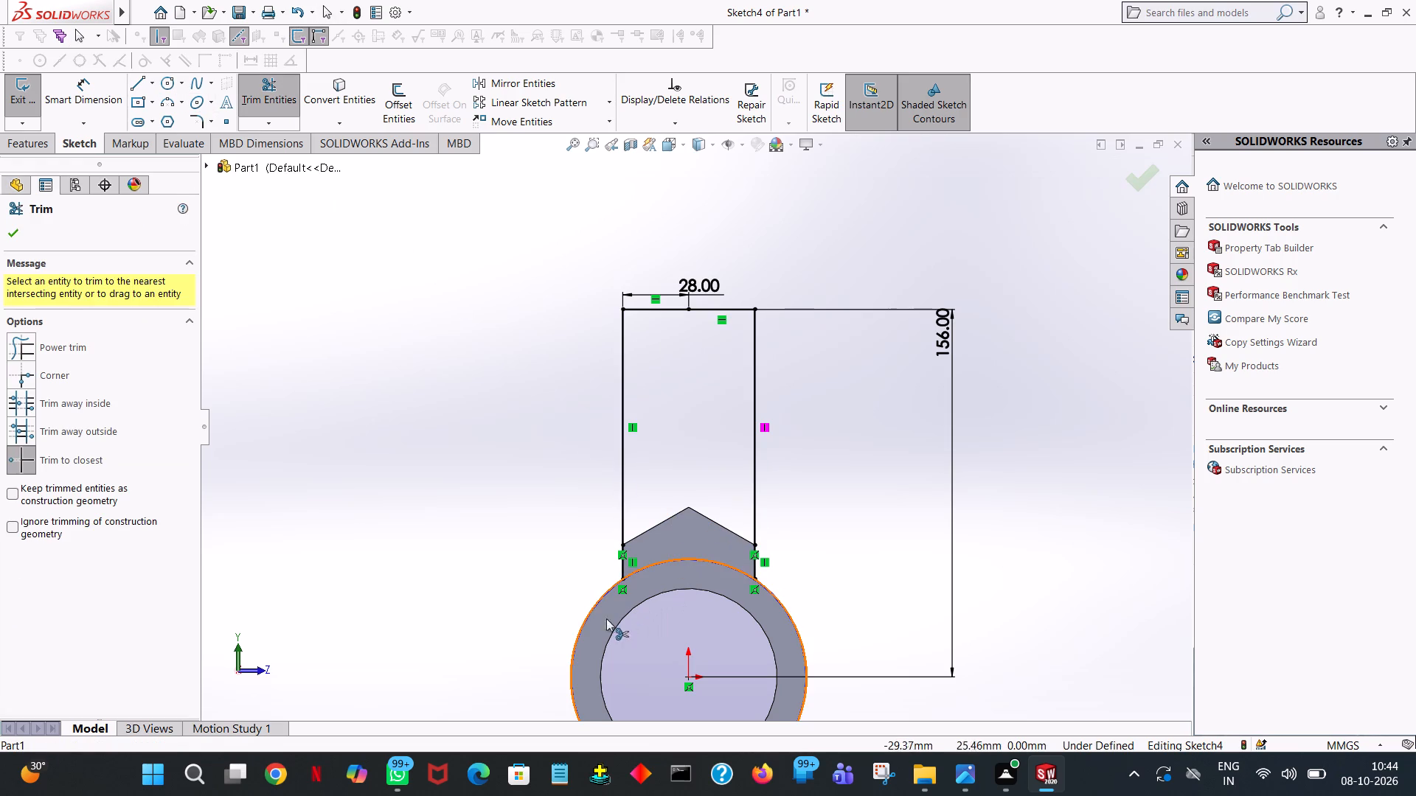
left_click(583, 632)
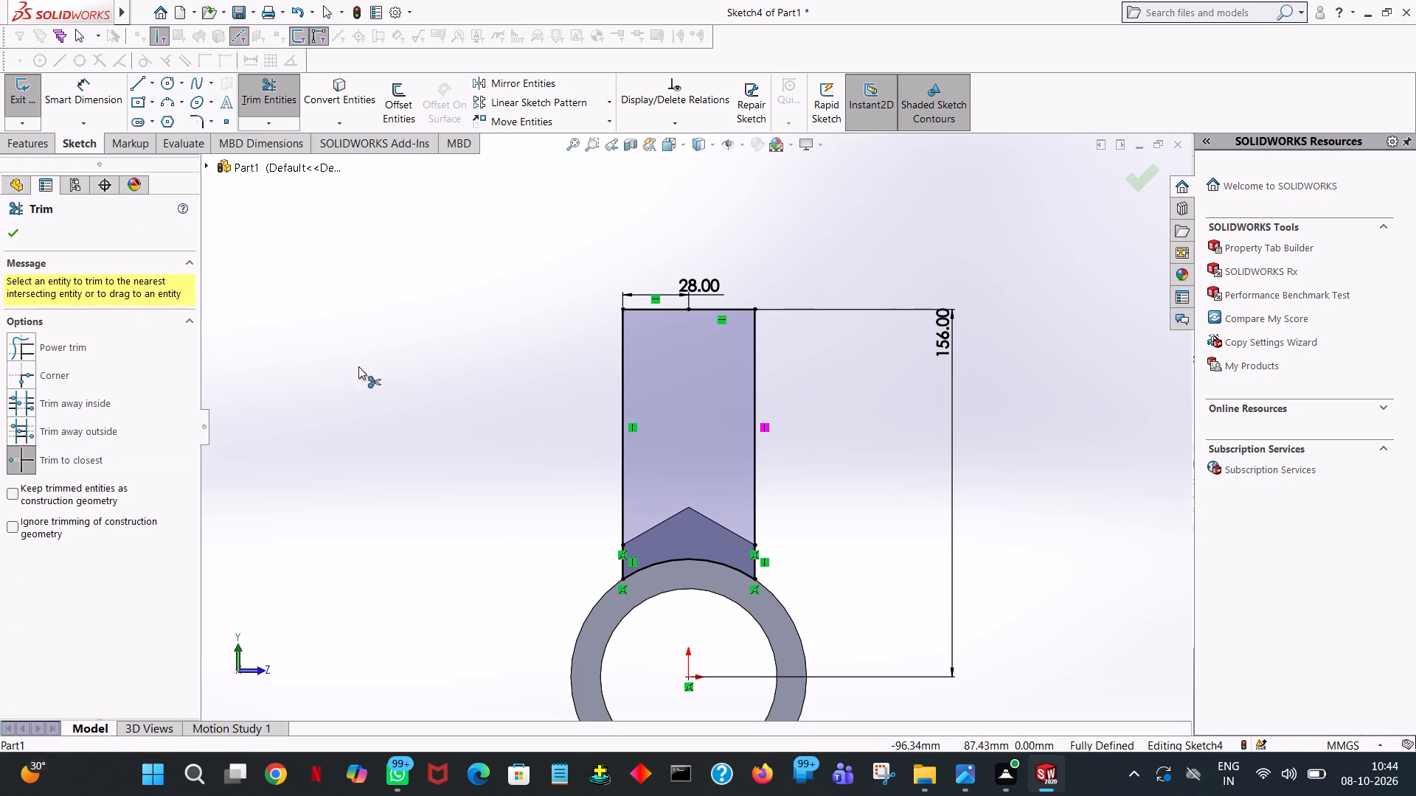
left_click(6, 235)
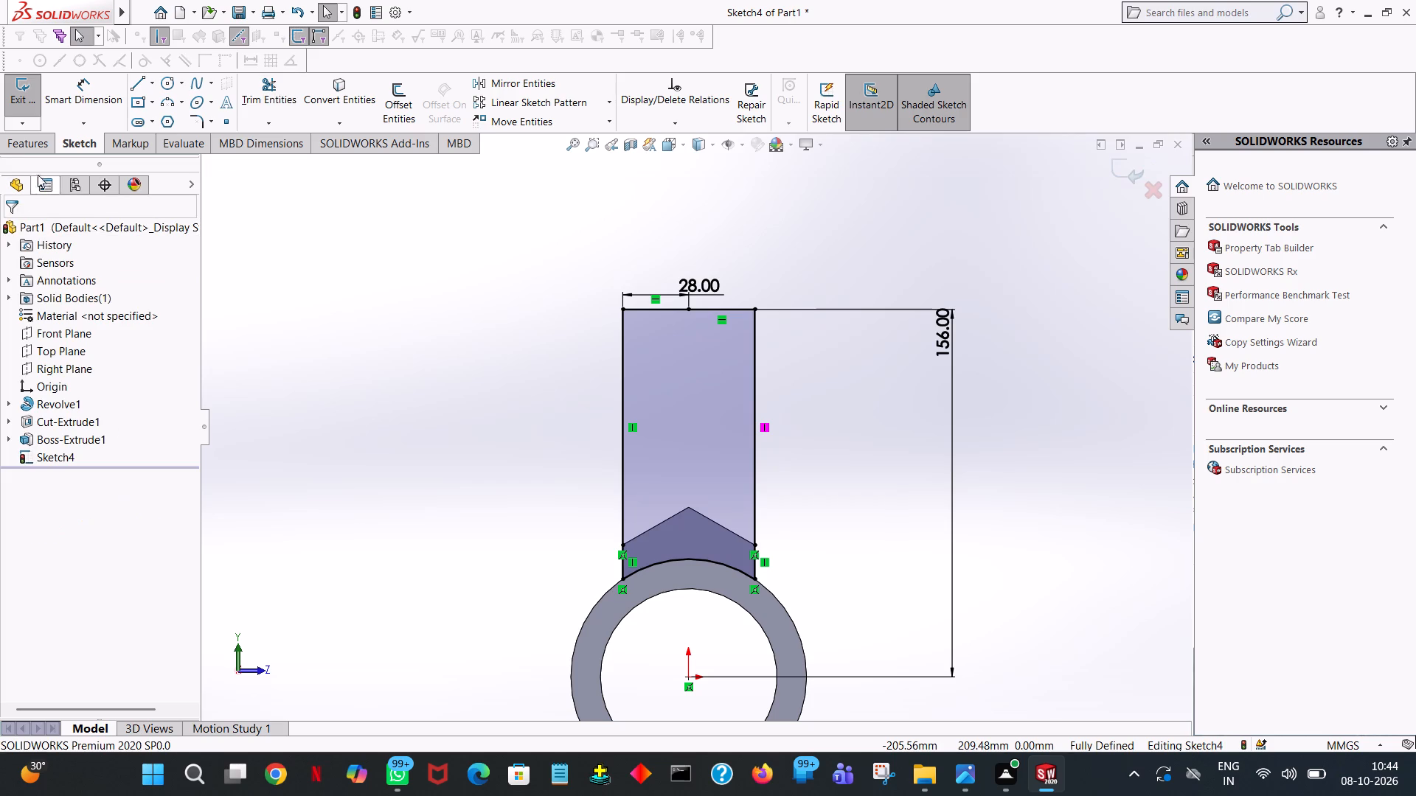
Extrude the trimmed upright profile as a blind boss 20 mm along the cylinder, merged with the existing body.
left_click(37, 137)
left_click(46, 116)
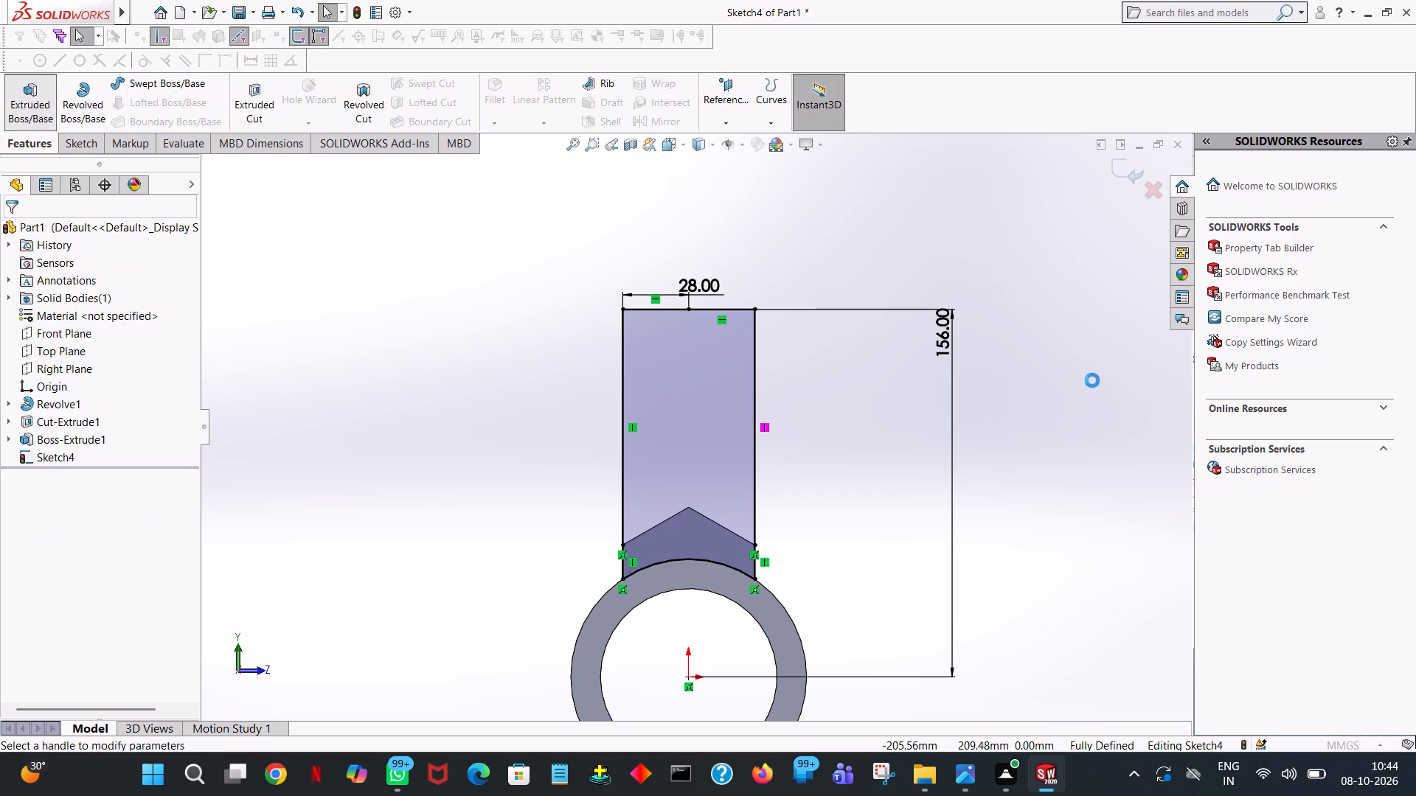
middle_click_drag(1091, 380, 947, 417)
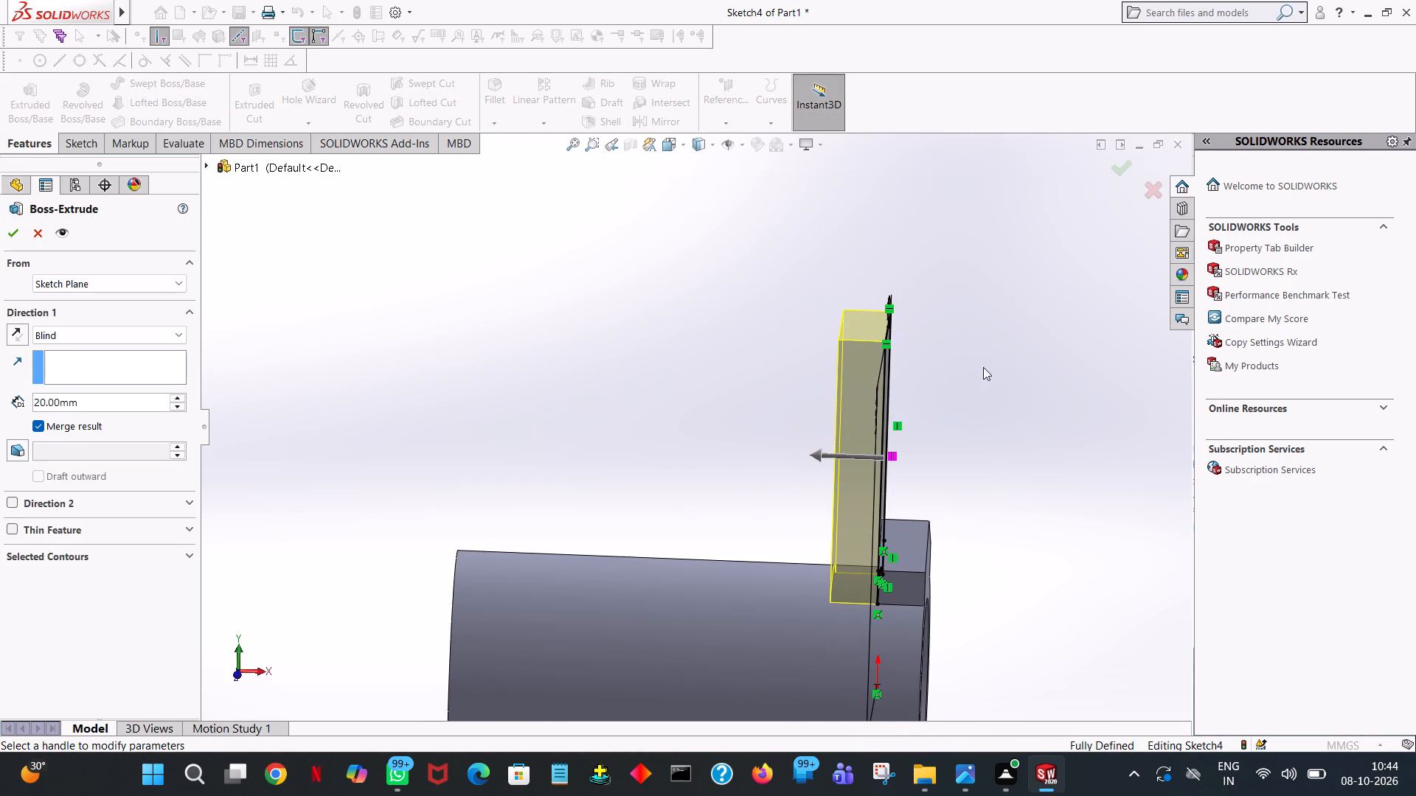
left_click(16, 227)
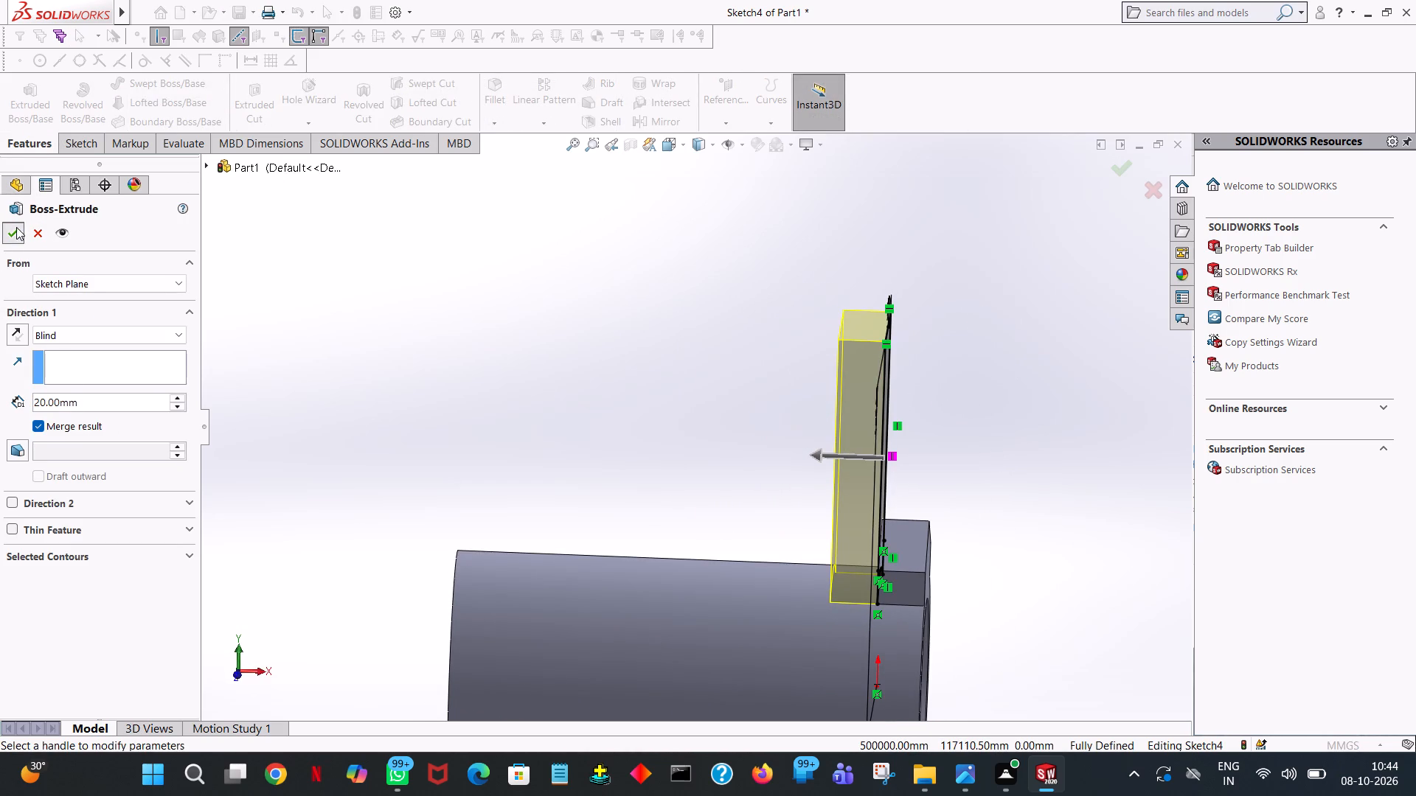
left_click(557, 334)
Examine the extruded upright and its junction with the cylinder from several sides.
middle_click_drag(533, 360, 648, 393)
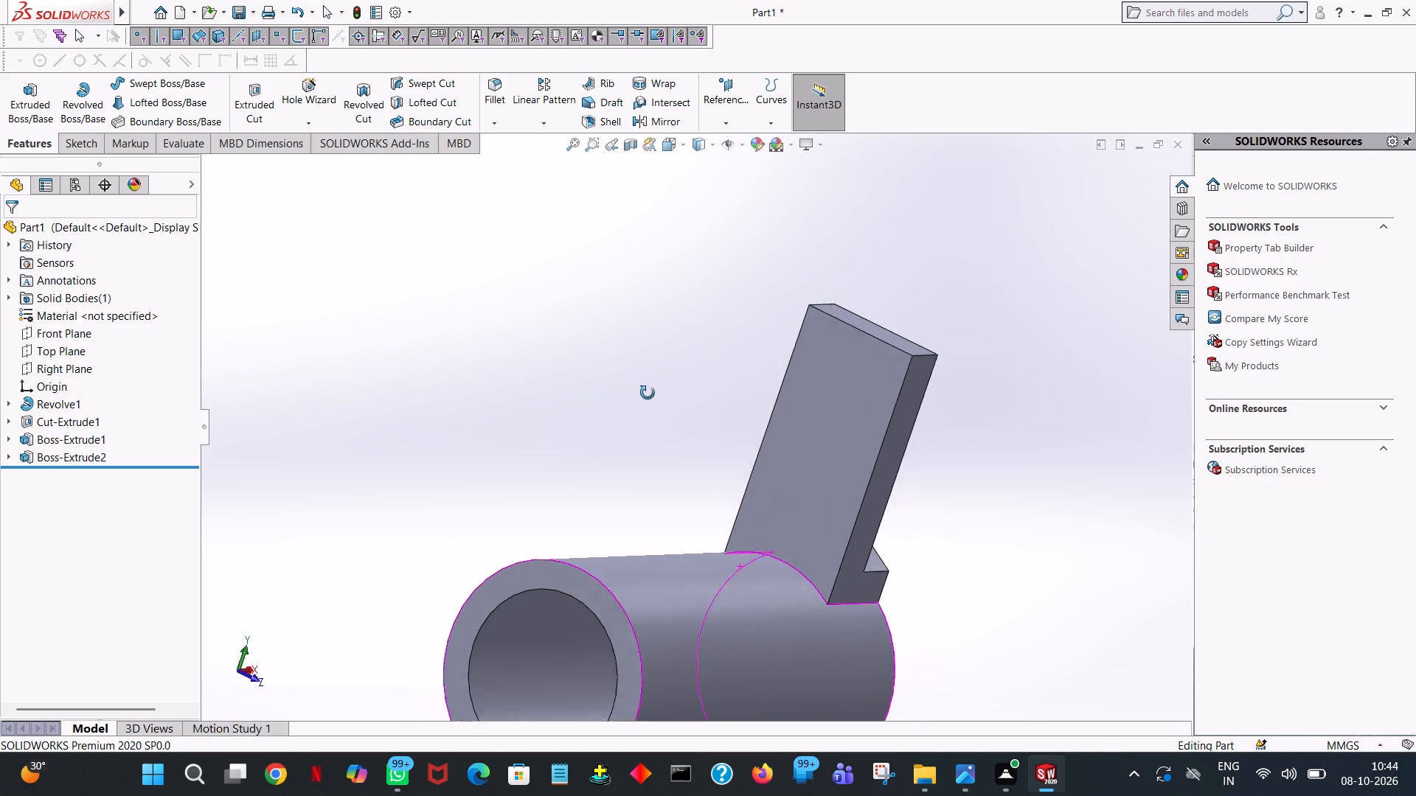
middle_click_drag(648, 393, 727, 405)
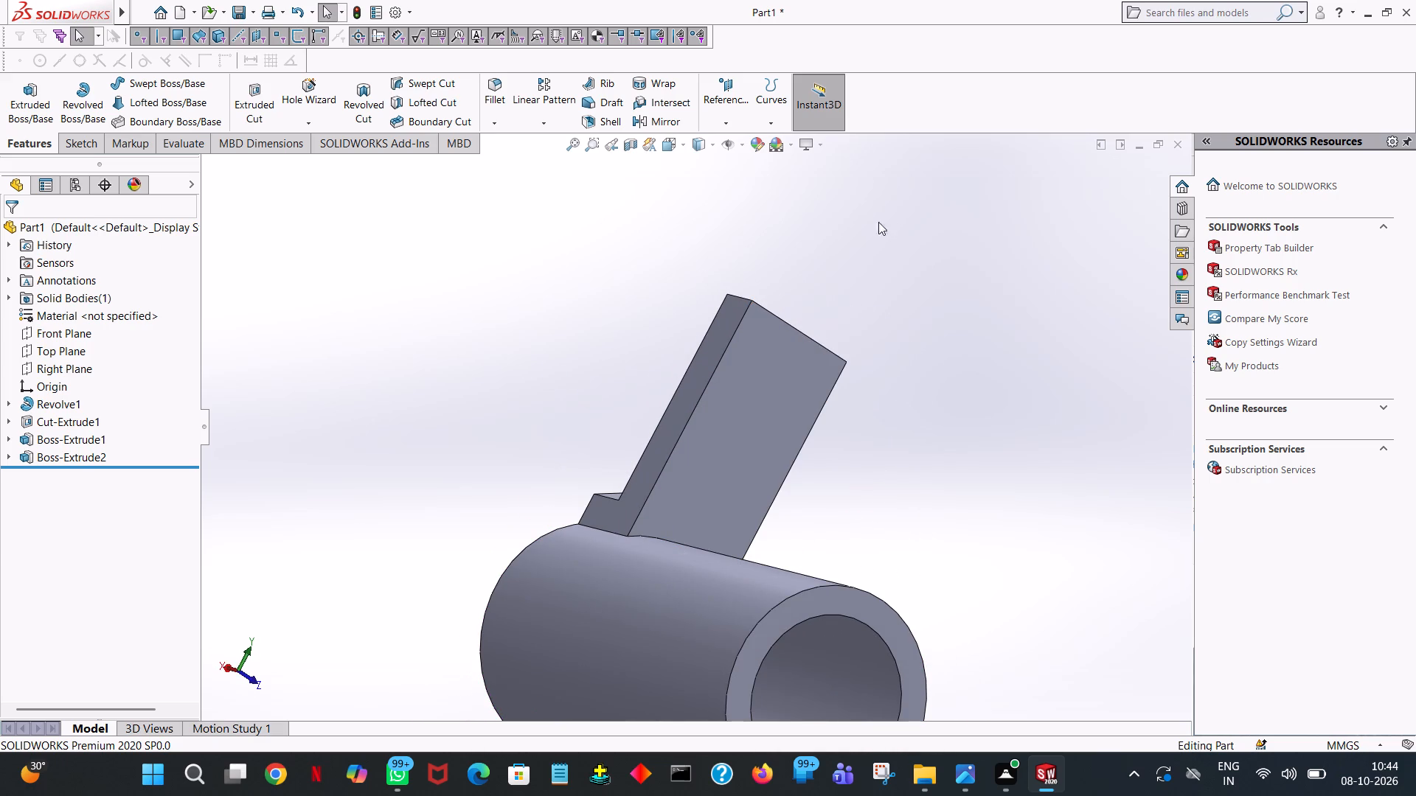
middle_click_drag(873, 424, 719, 331)
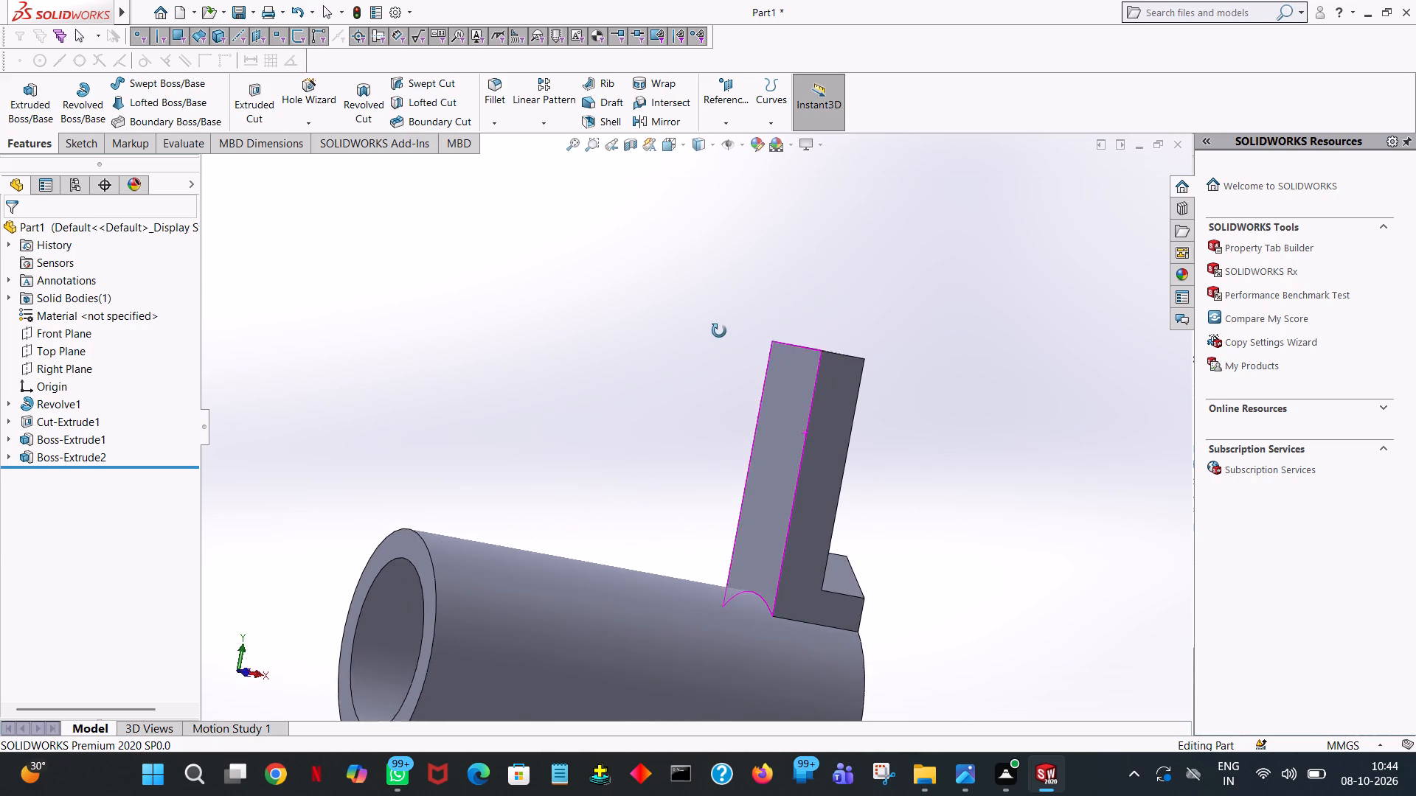
middle_click_drag(719, 331, 684, 263)
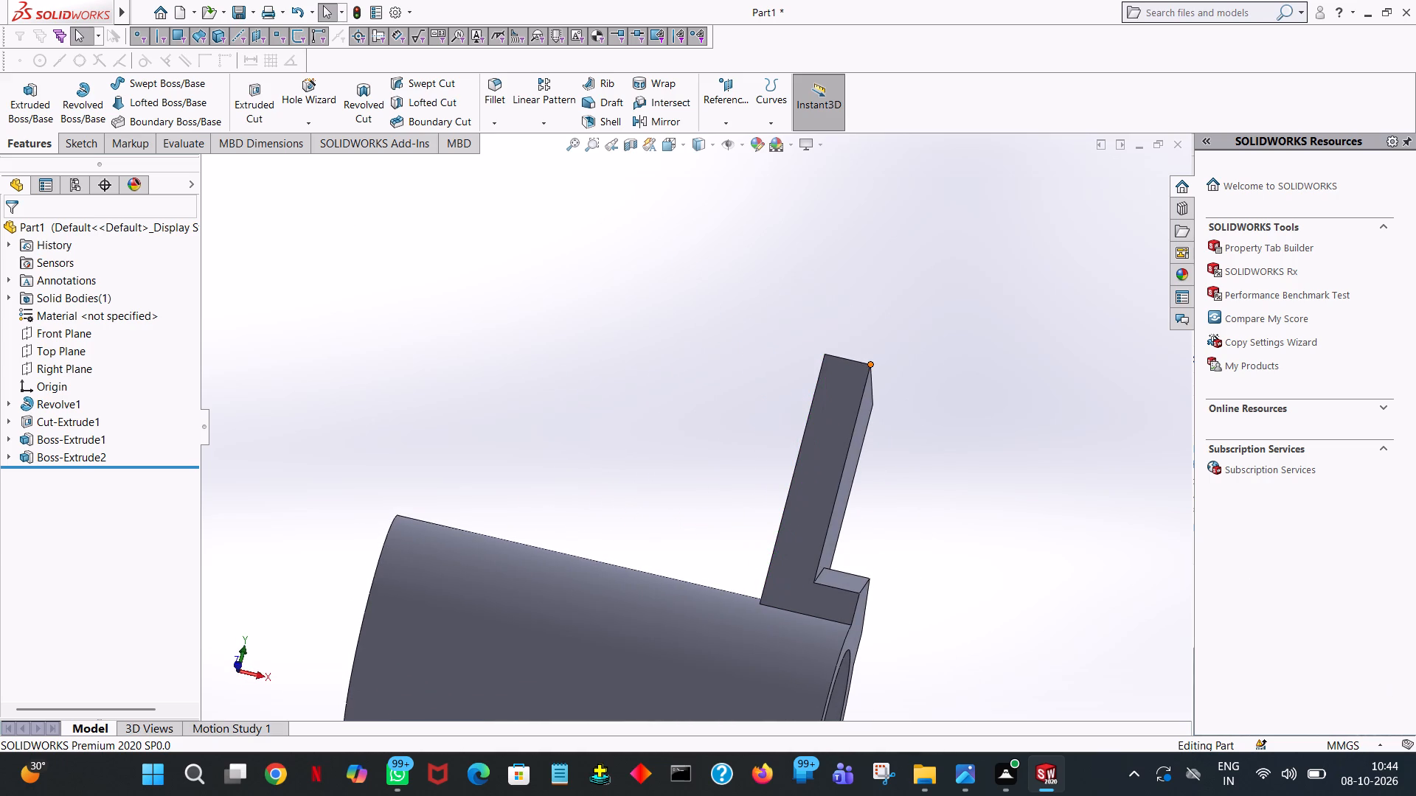
middle_click_drag(926, 540, 680, 548)
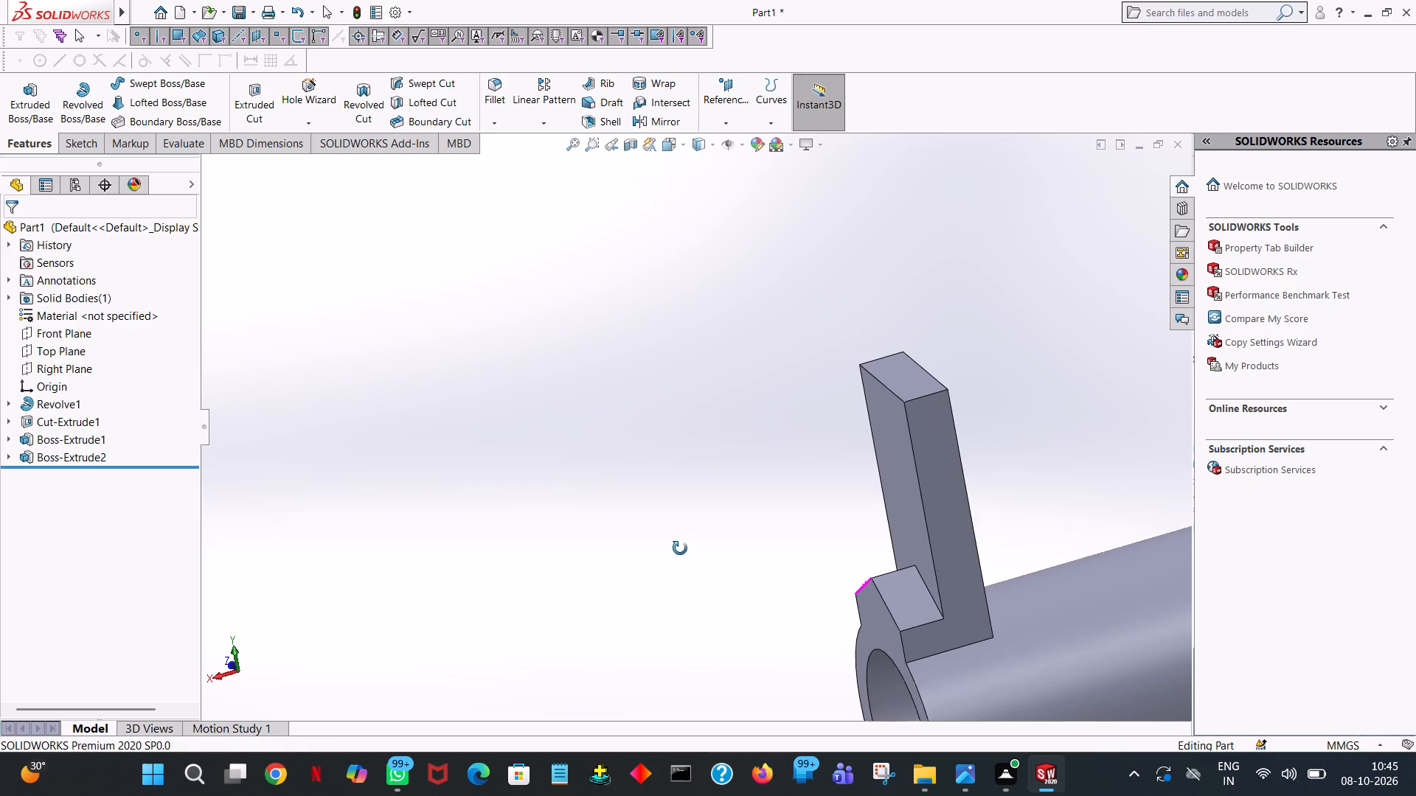
middle_click_drag(680, 548, 770, 545)
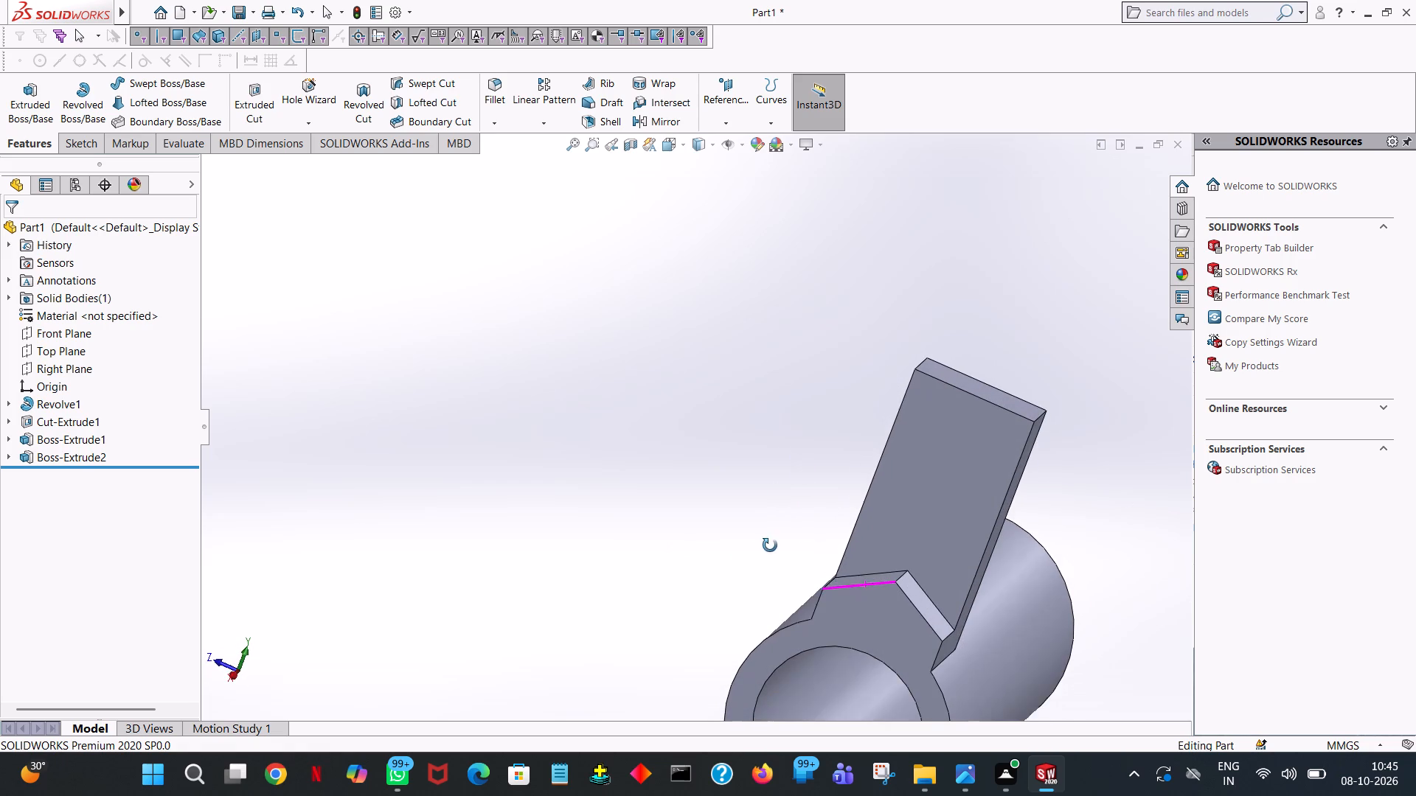
middle_click_drag(770, 545, 770, 548)
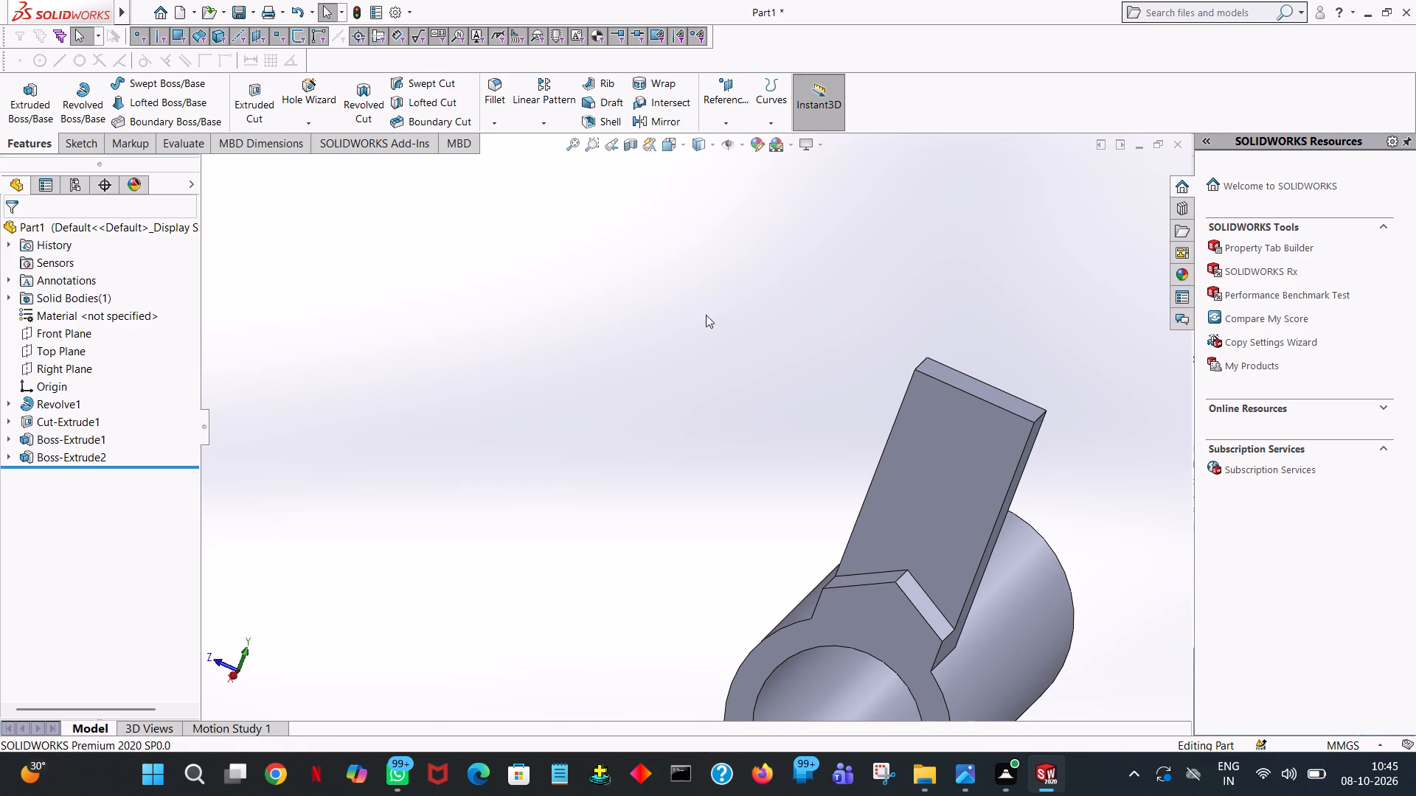
Start an Extruded Cut sketch on the upright's face above the peaked block and draw a 106 mm vertical line from the origin.
left_click(260, 100)
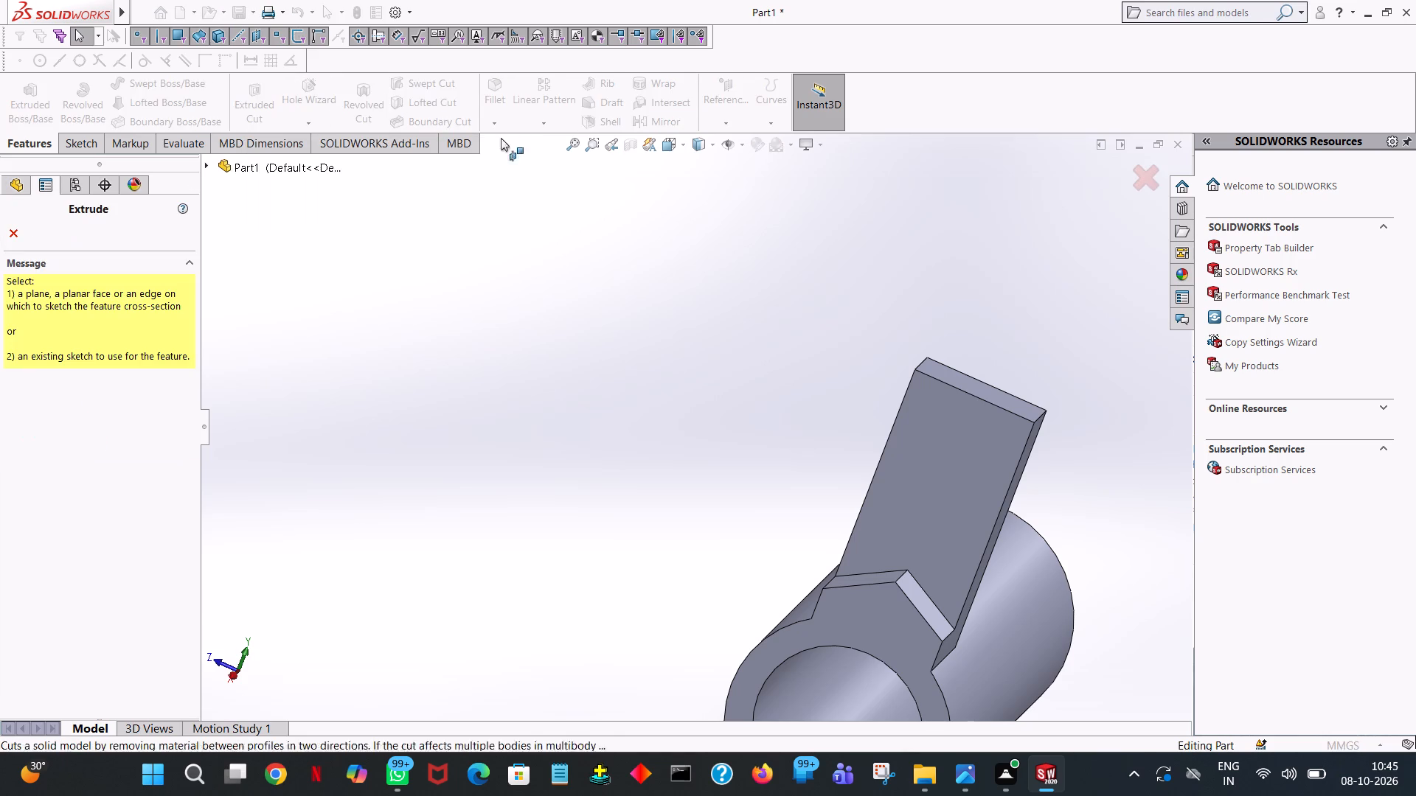
left_click(909, 509)
key("space")
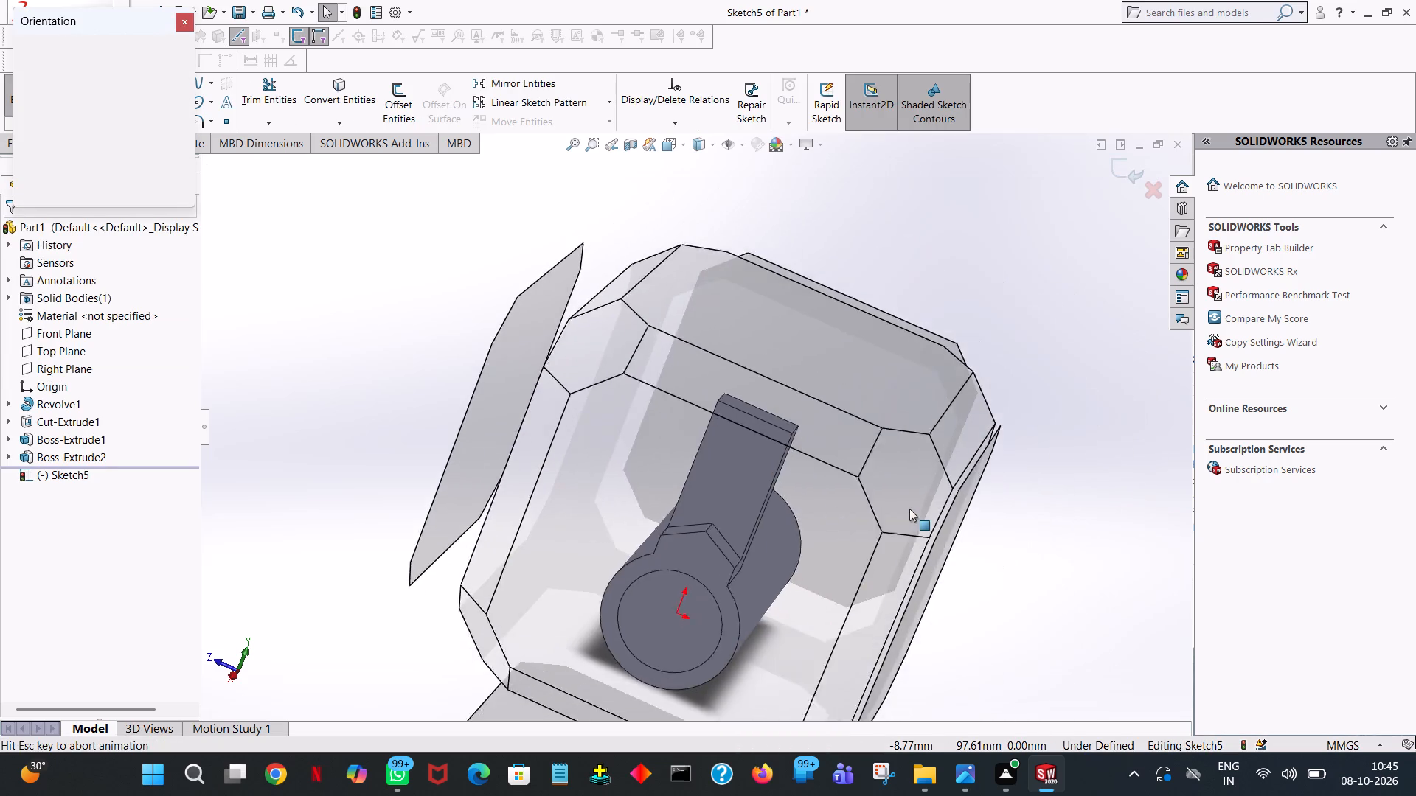
left_click(182, 108)
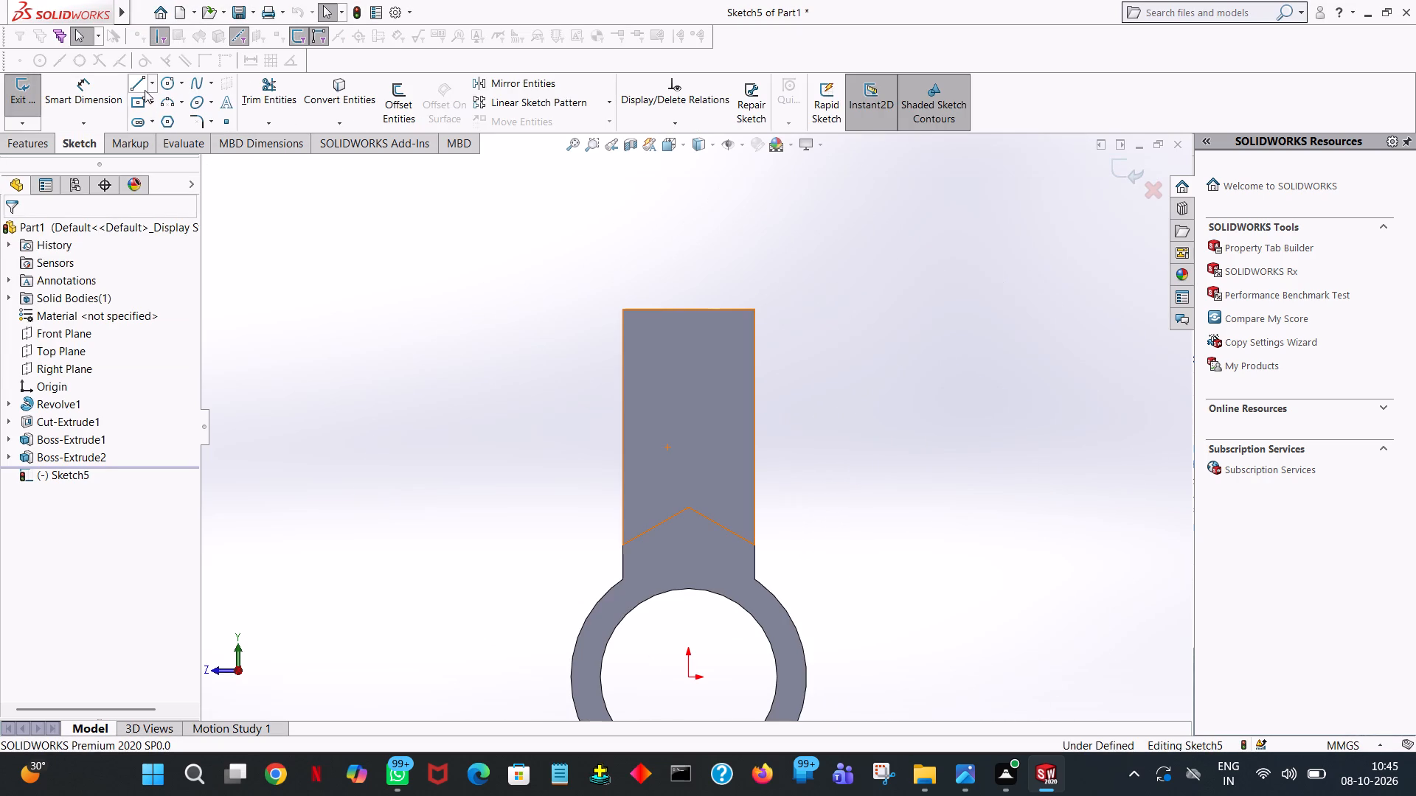
left_click(139, 85)
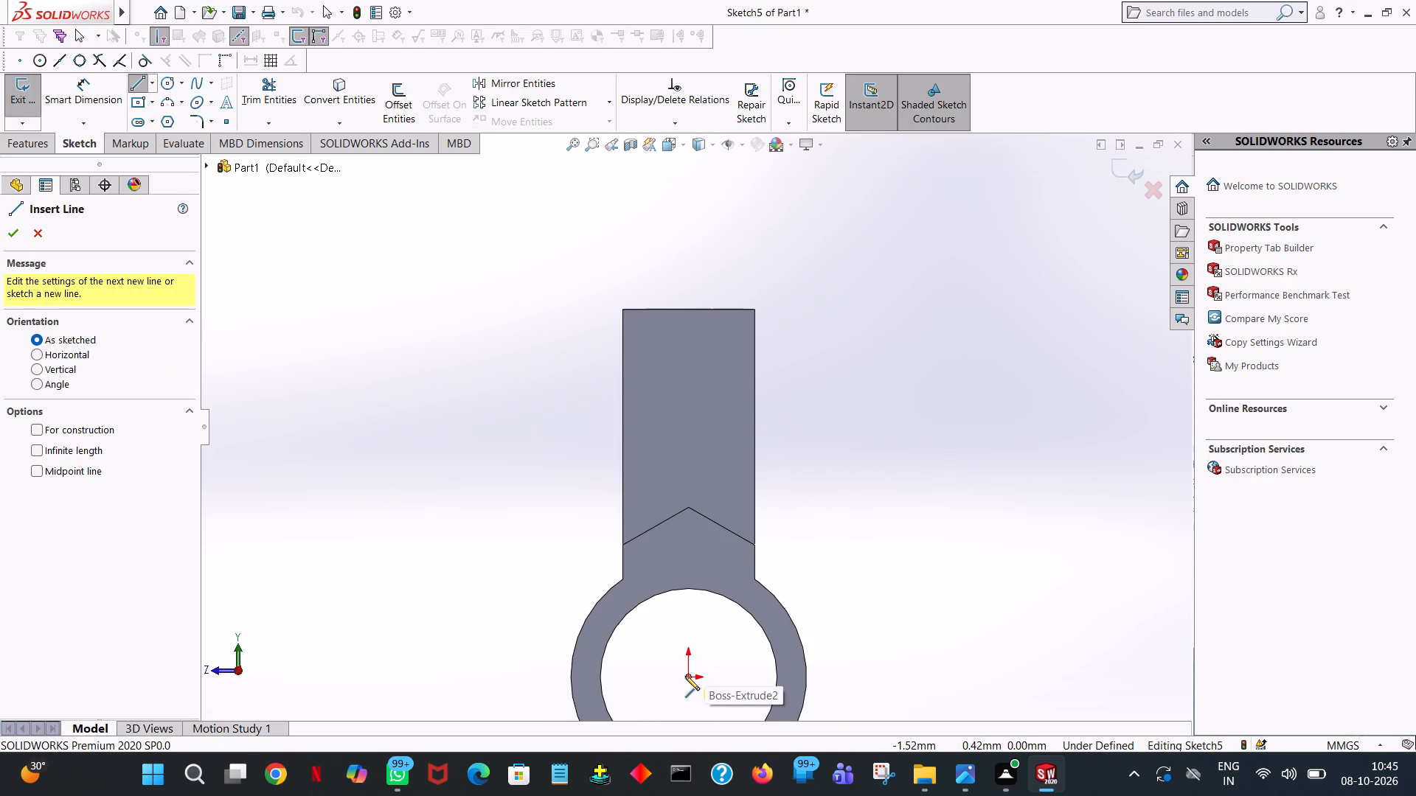
left_click(685, 677)
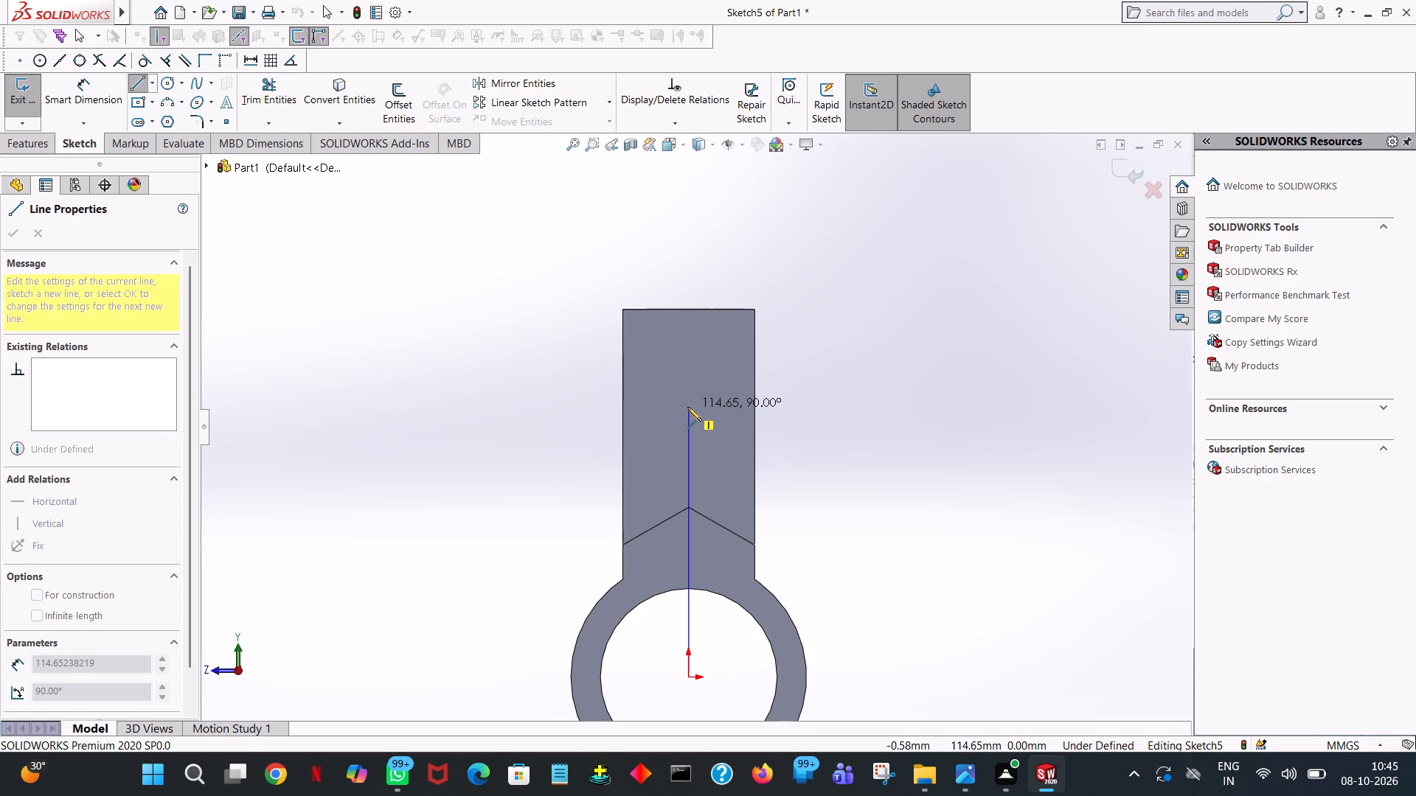
left_click(687, 407)
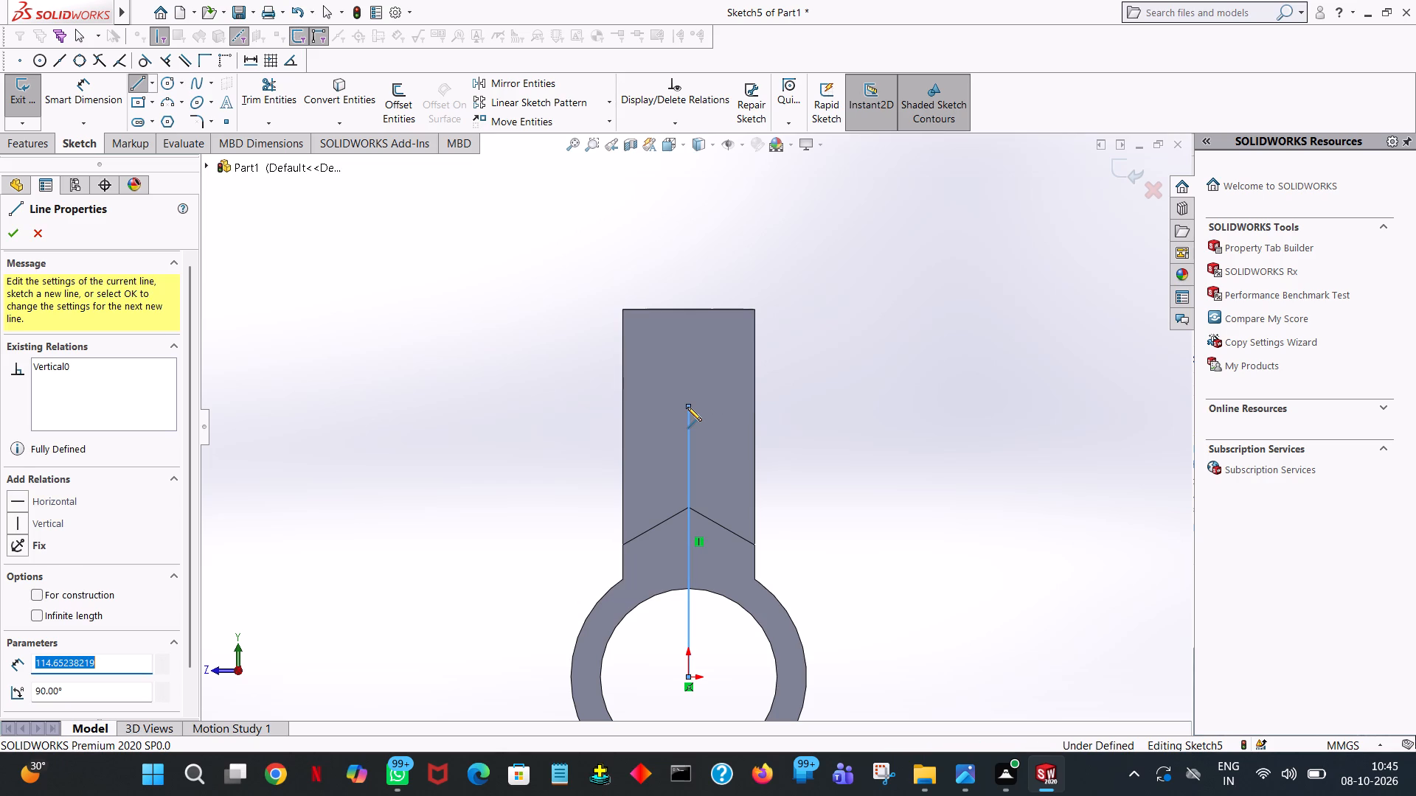
type("106")
key("Return")
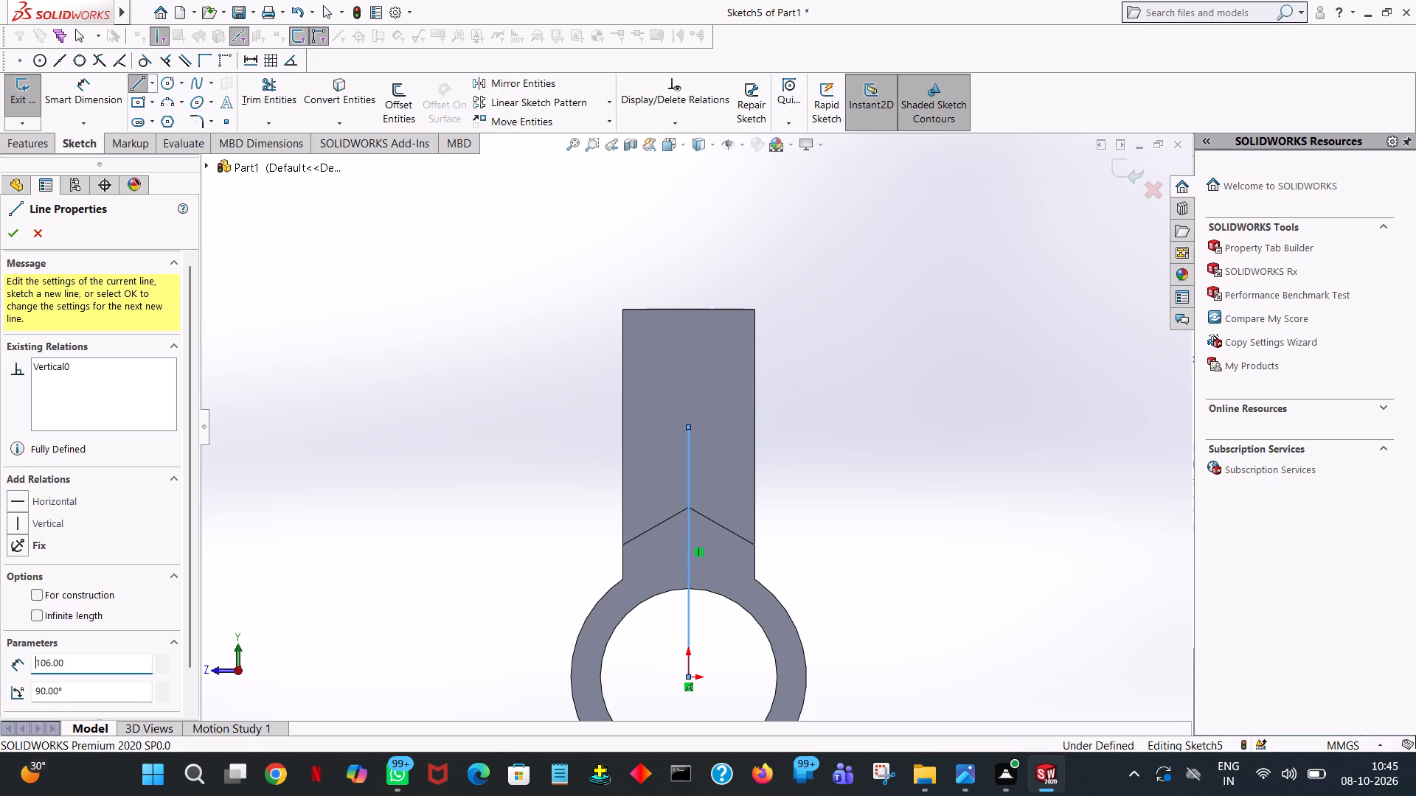
right_click(687, 407)
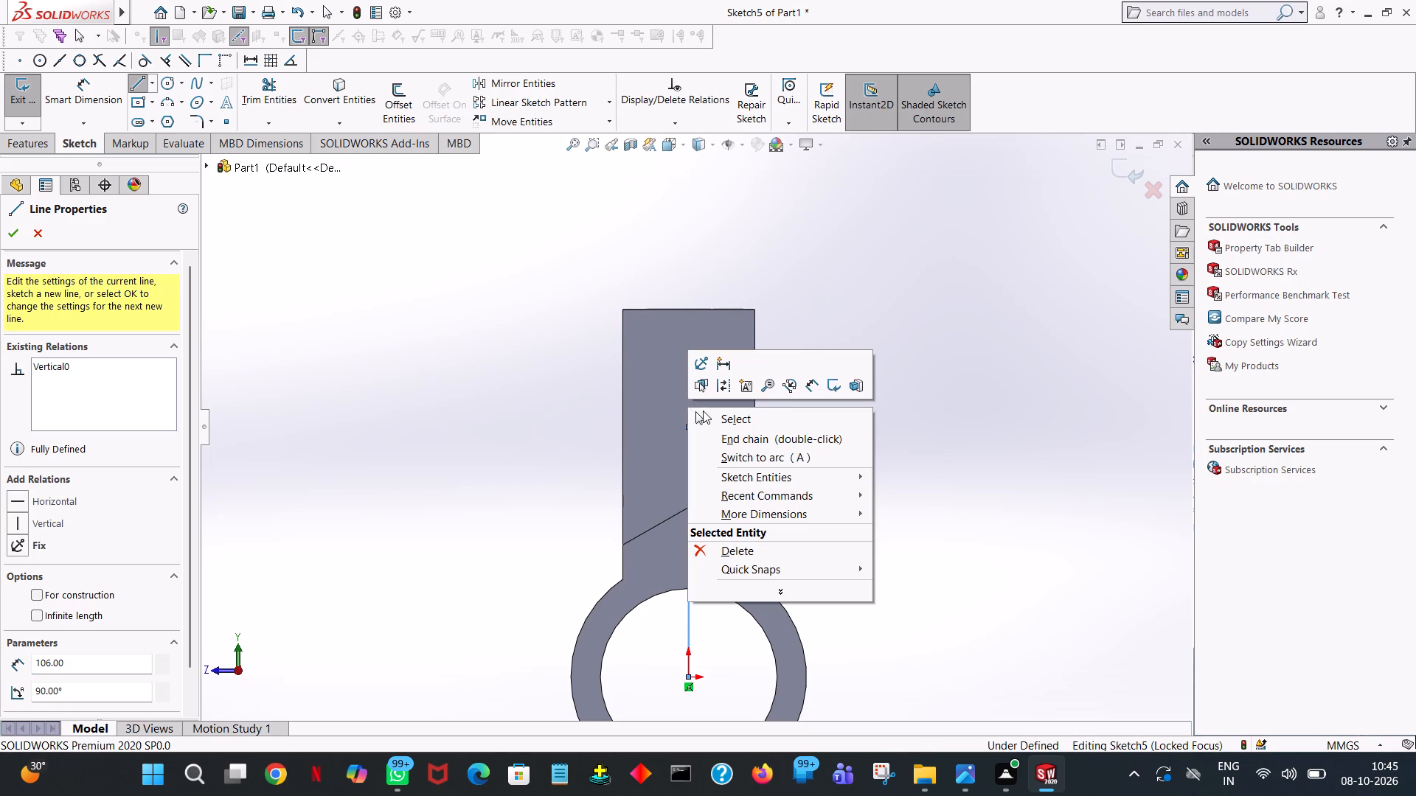
left_click(722, 416)
left_click(805, 346)
Sketch a circle of 7 mm radius centred on the upper end of the 106 mm vertical line.
left_click(170, 80)
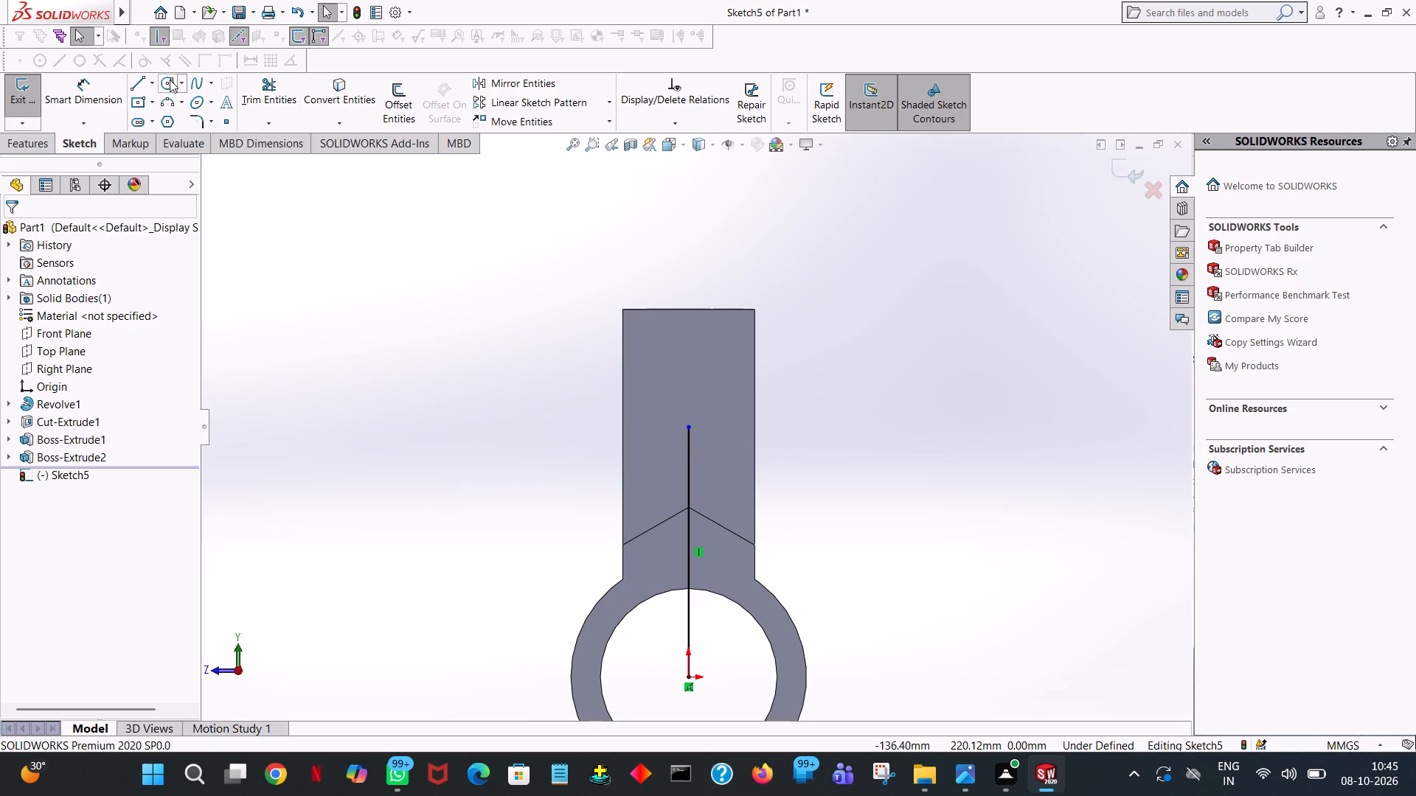
left_click(689, 427)
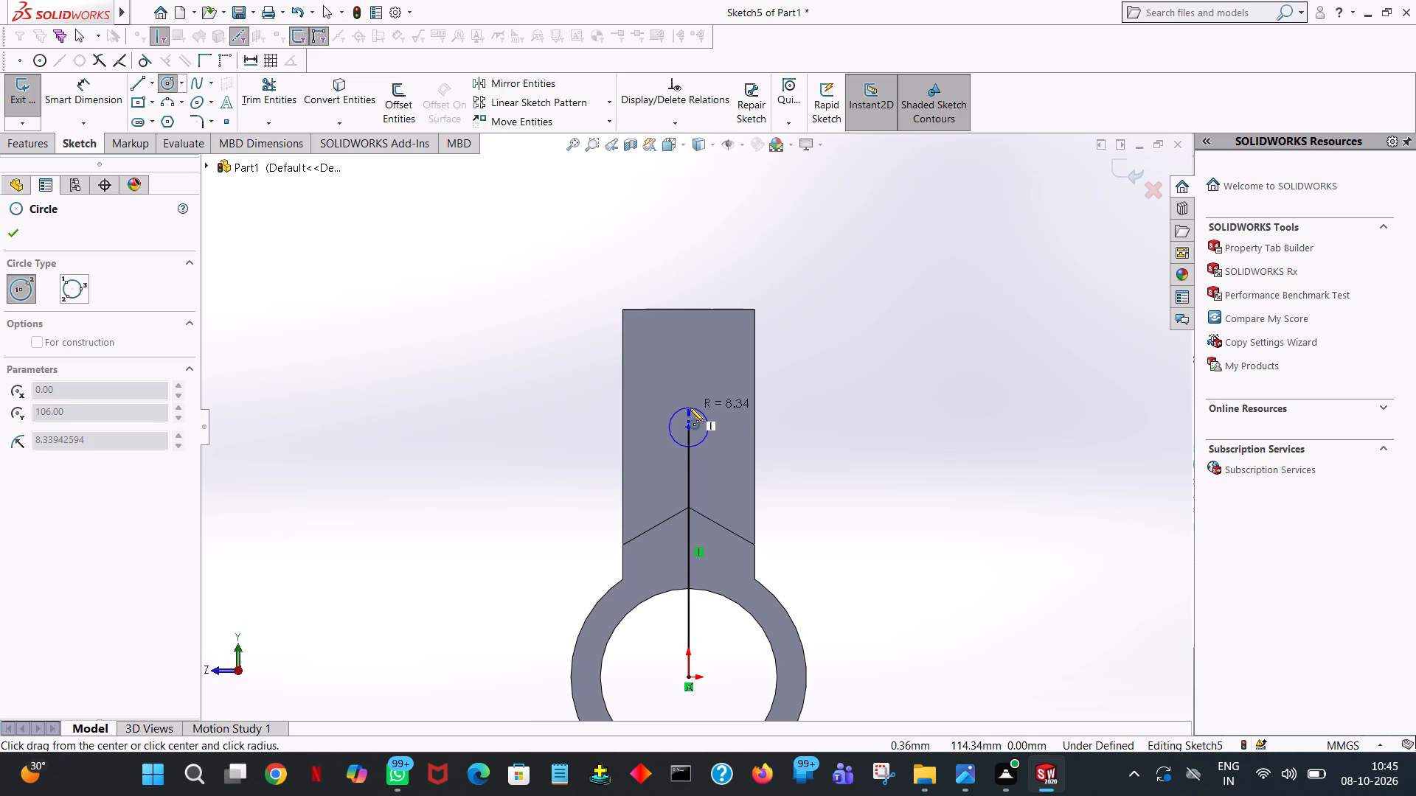
left_click(690, 408)
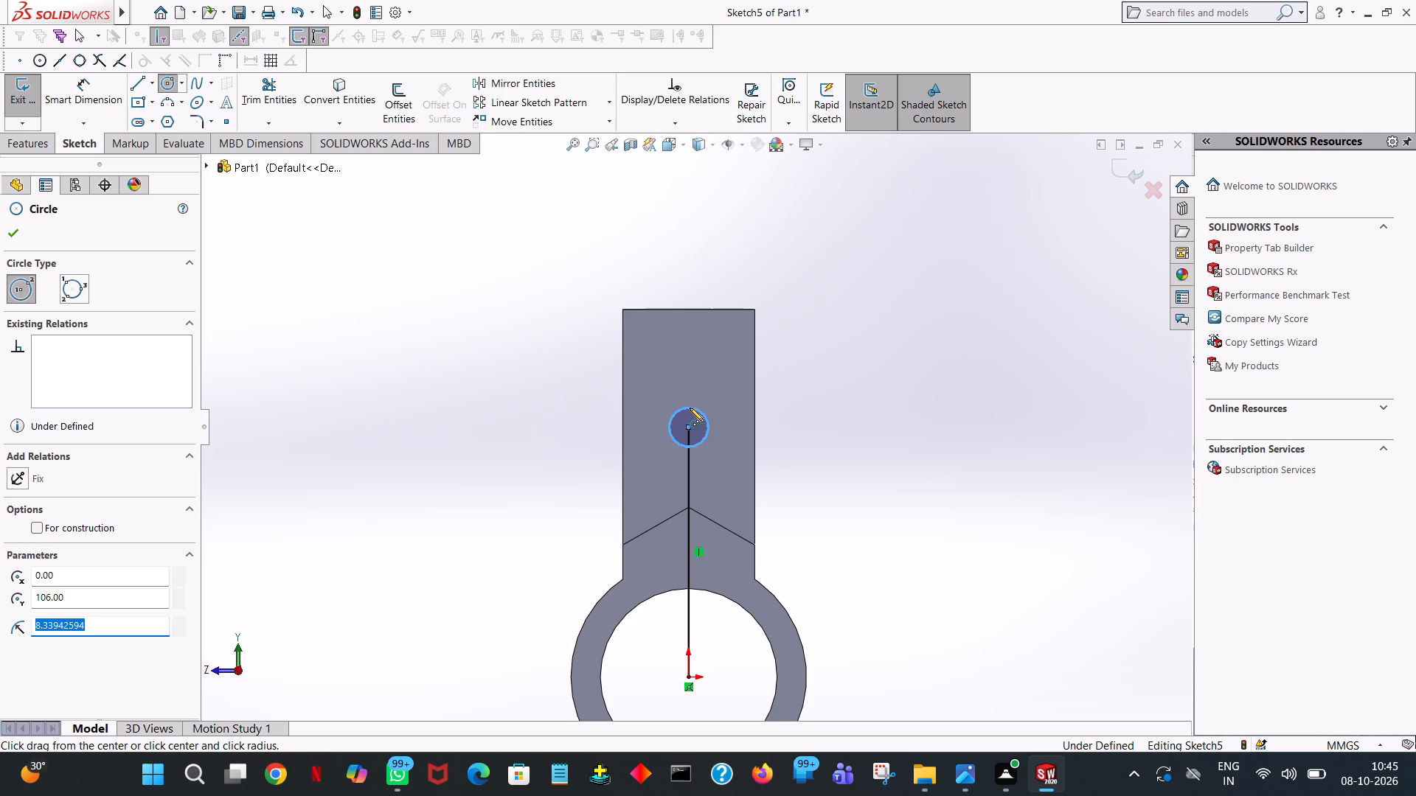
key("7")
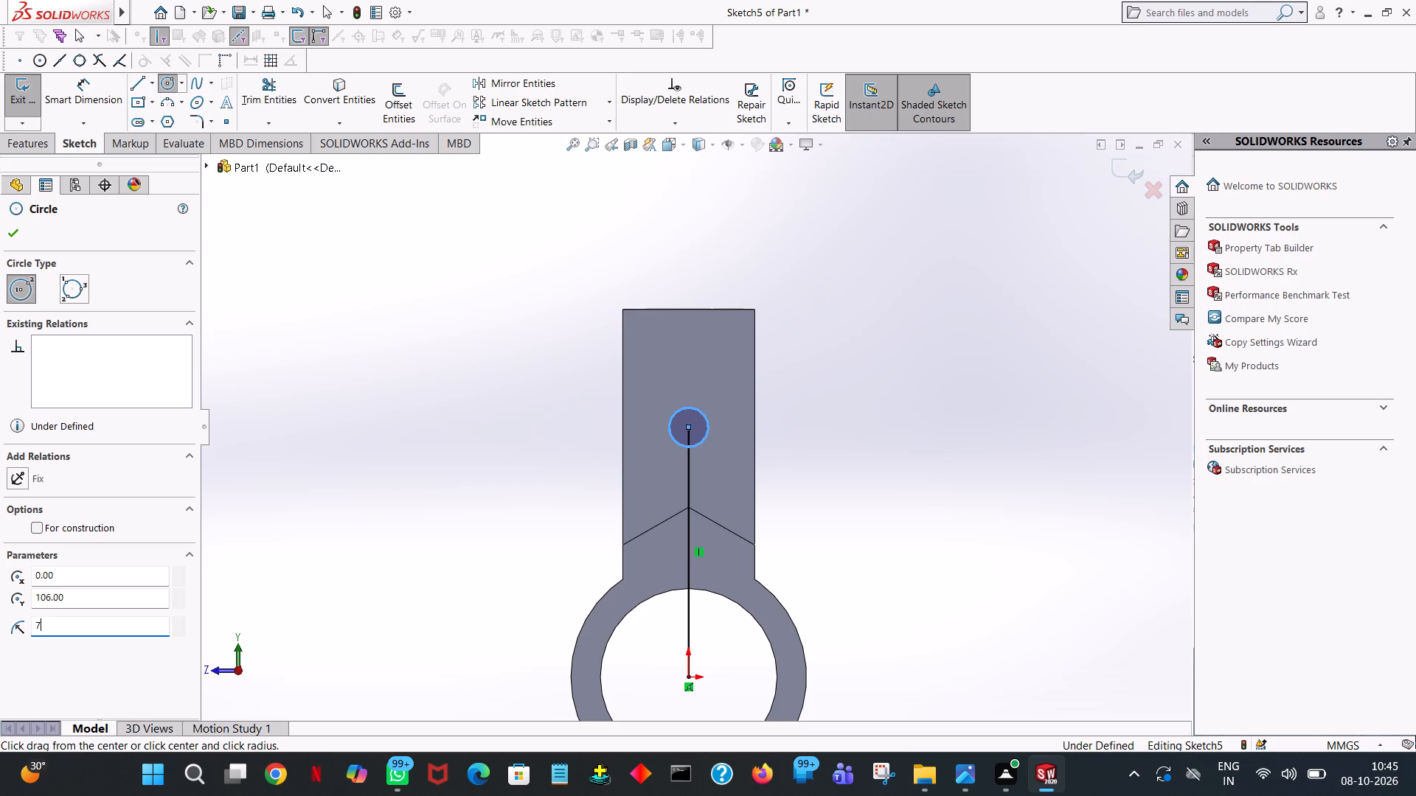
key("Return")
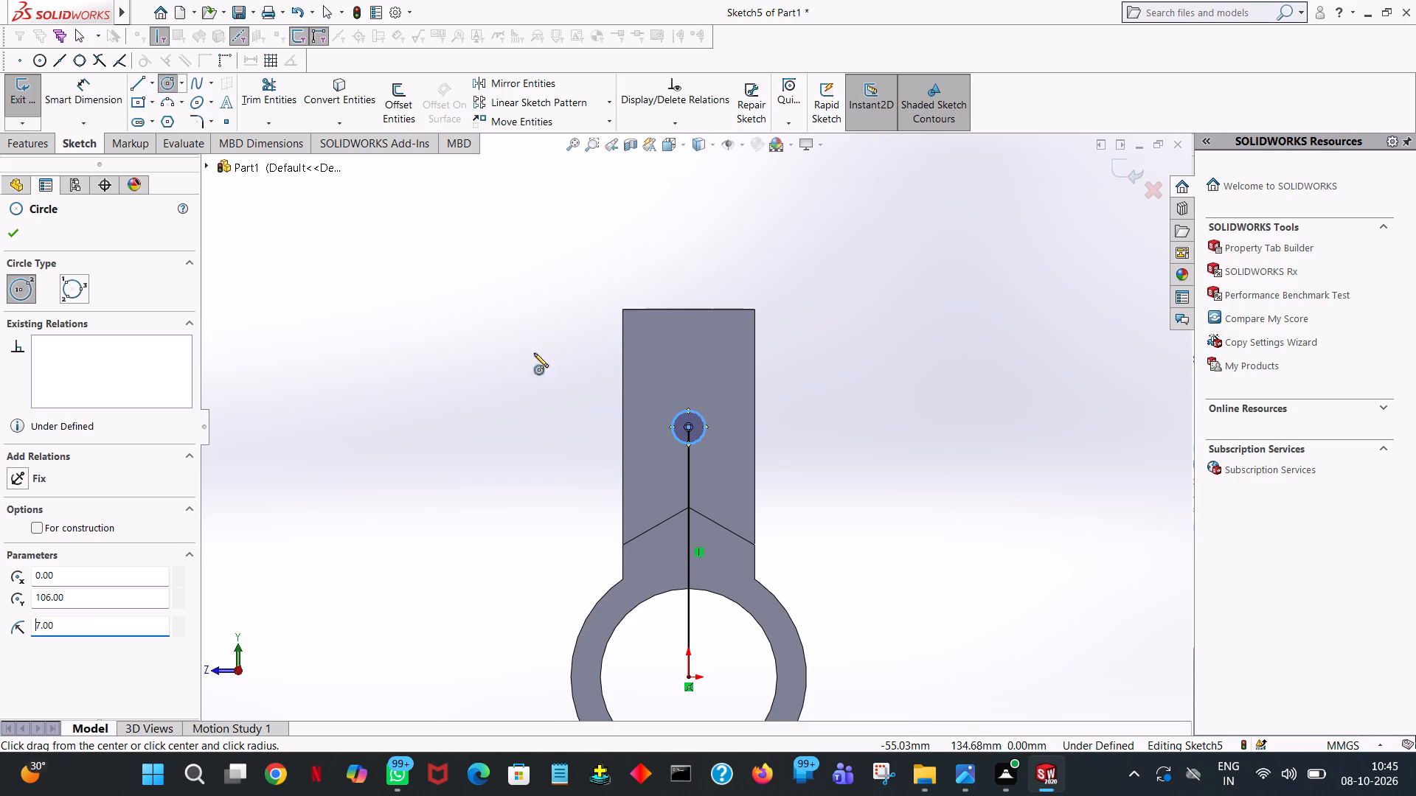
left_click(14, 226)
Trim away the whole vertical reference line, both outside and inside the circle, leaving only the circle.
left_click(302, 92)
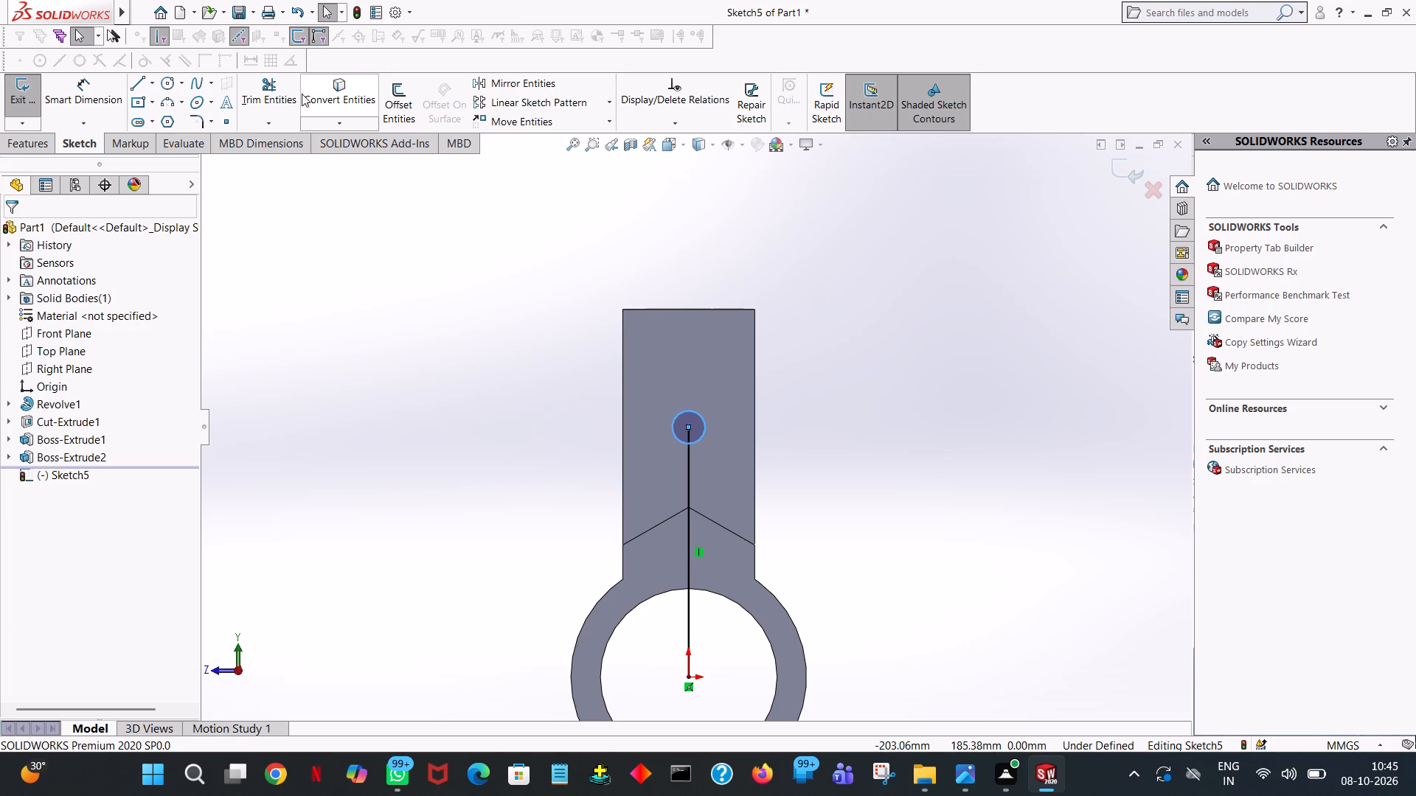
left_click(278, 93)
left_click(29, 236)
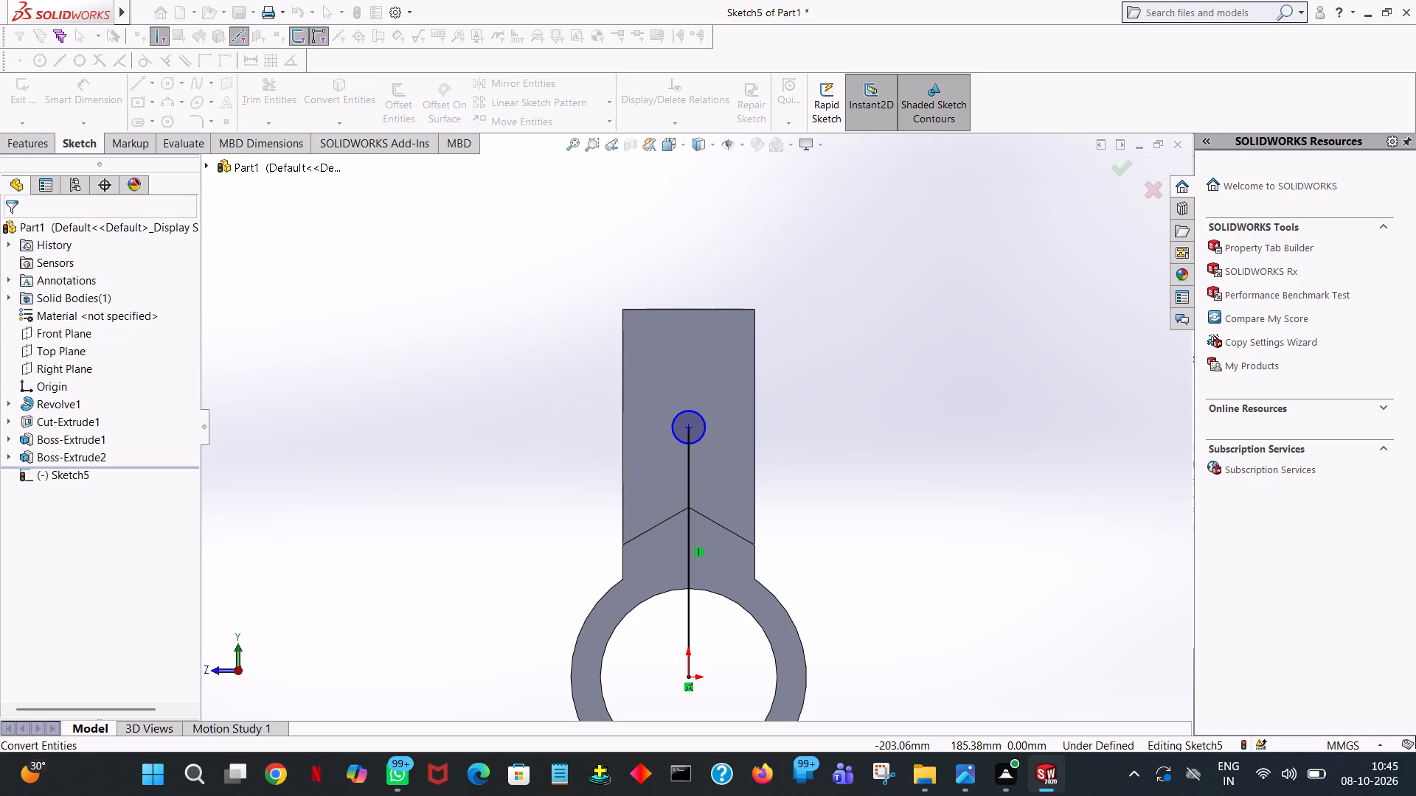
left_click(263, 97)
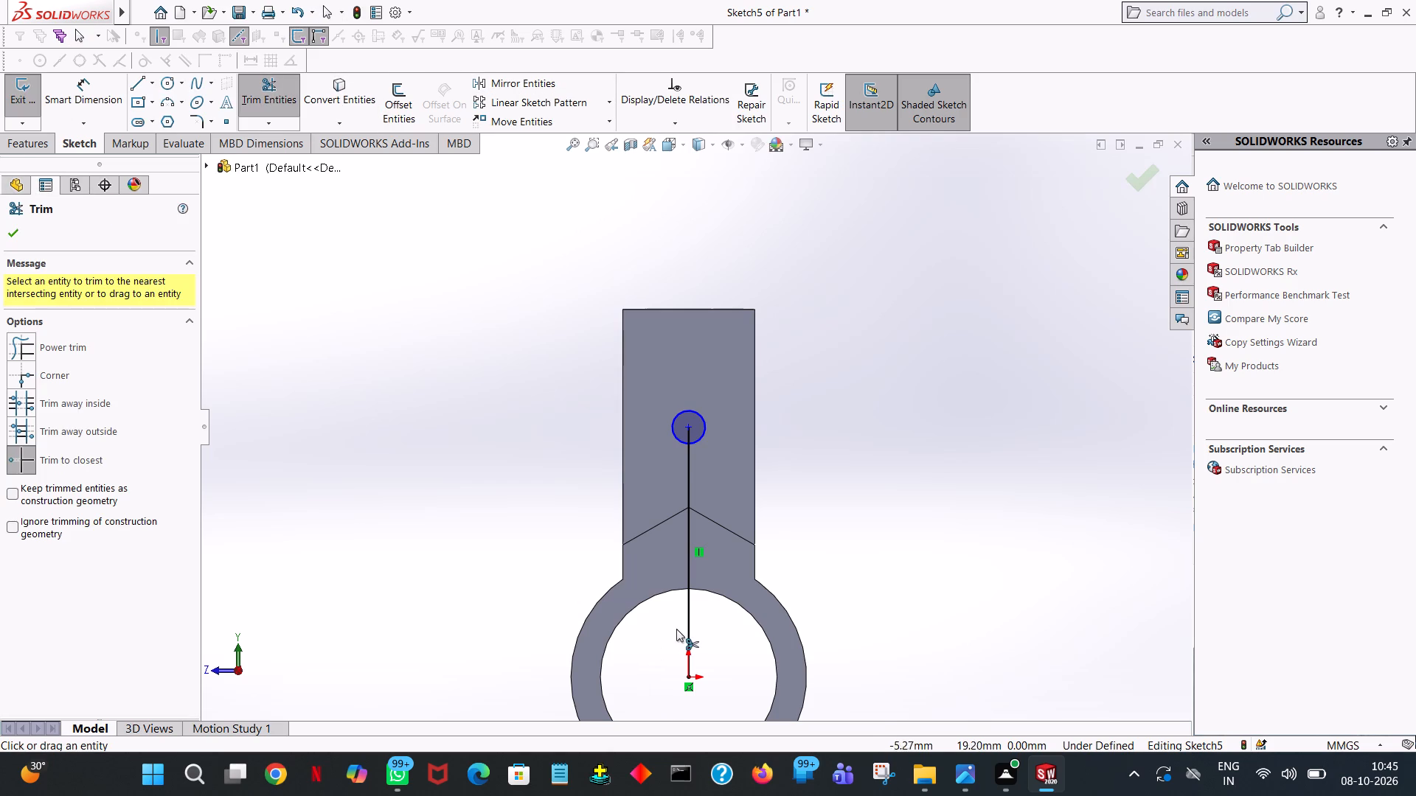
left_click(690, 615)
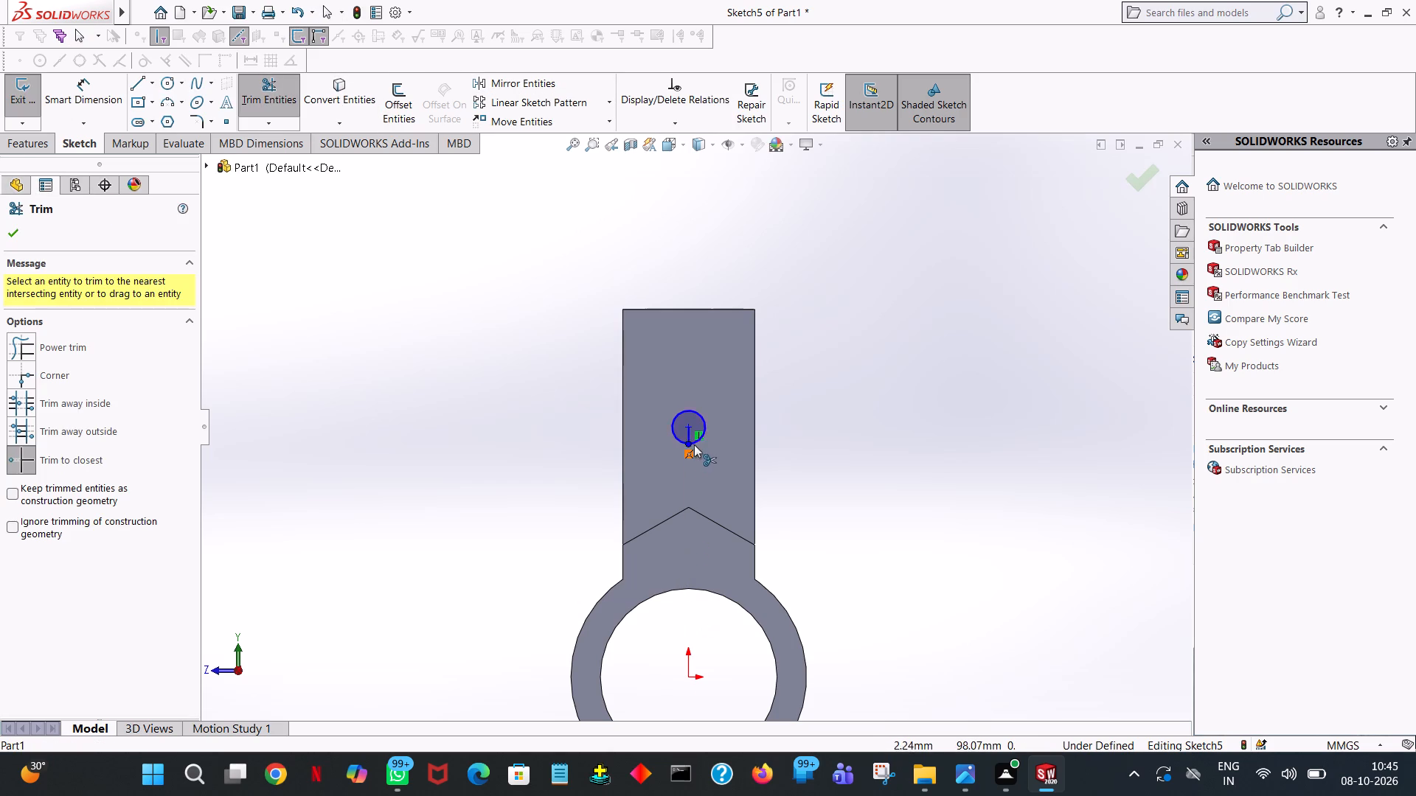
left_click(687, 433)
left_click(11, 239)
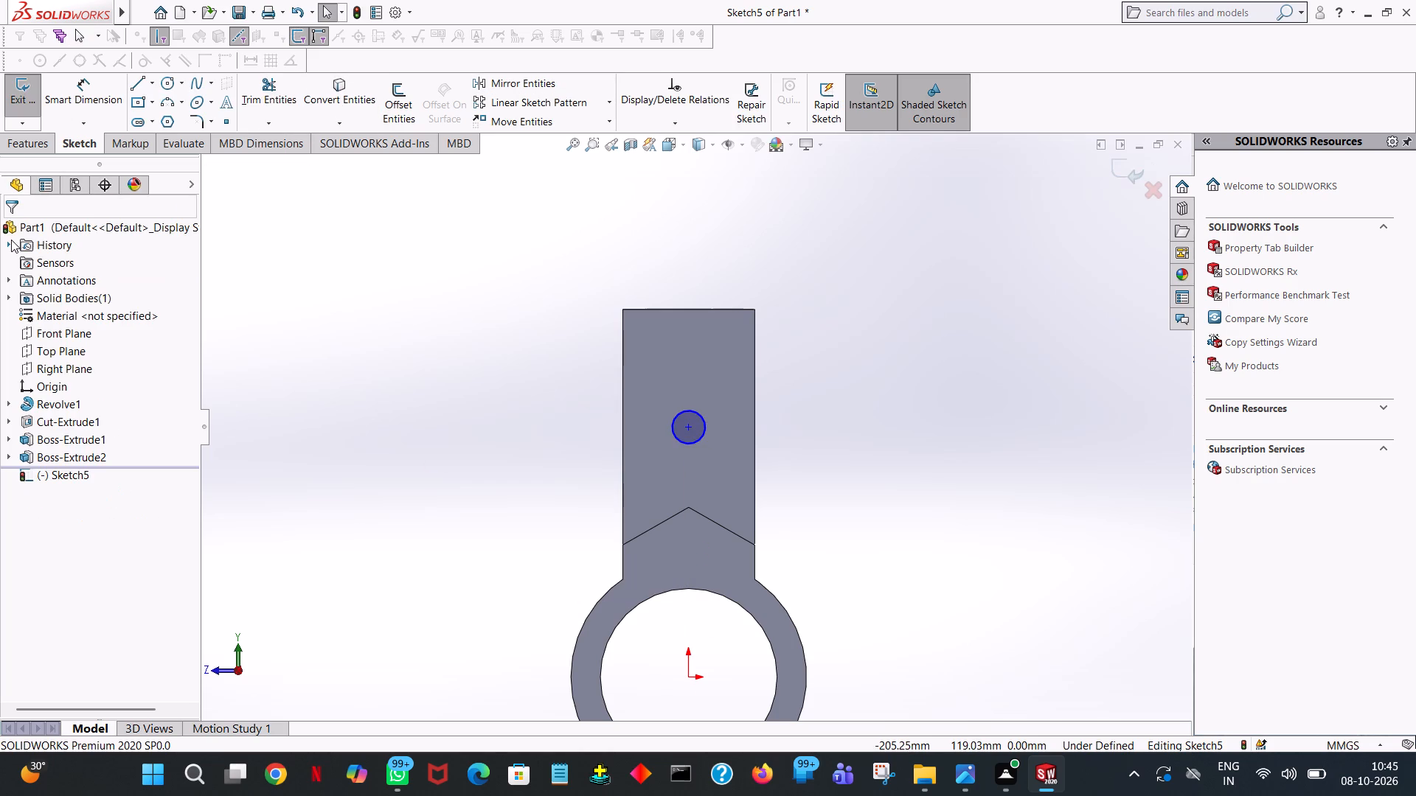
Cut the 7 mm radius circle through the upright as a blind Extruded Cut 74 mm deep, directed along the cylinder.
left_click(39, 134)
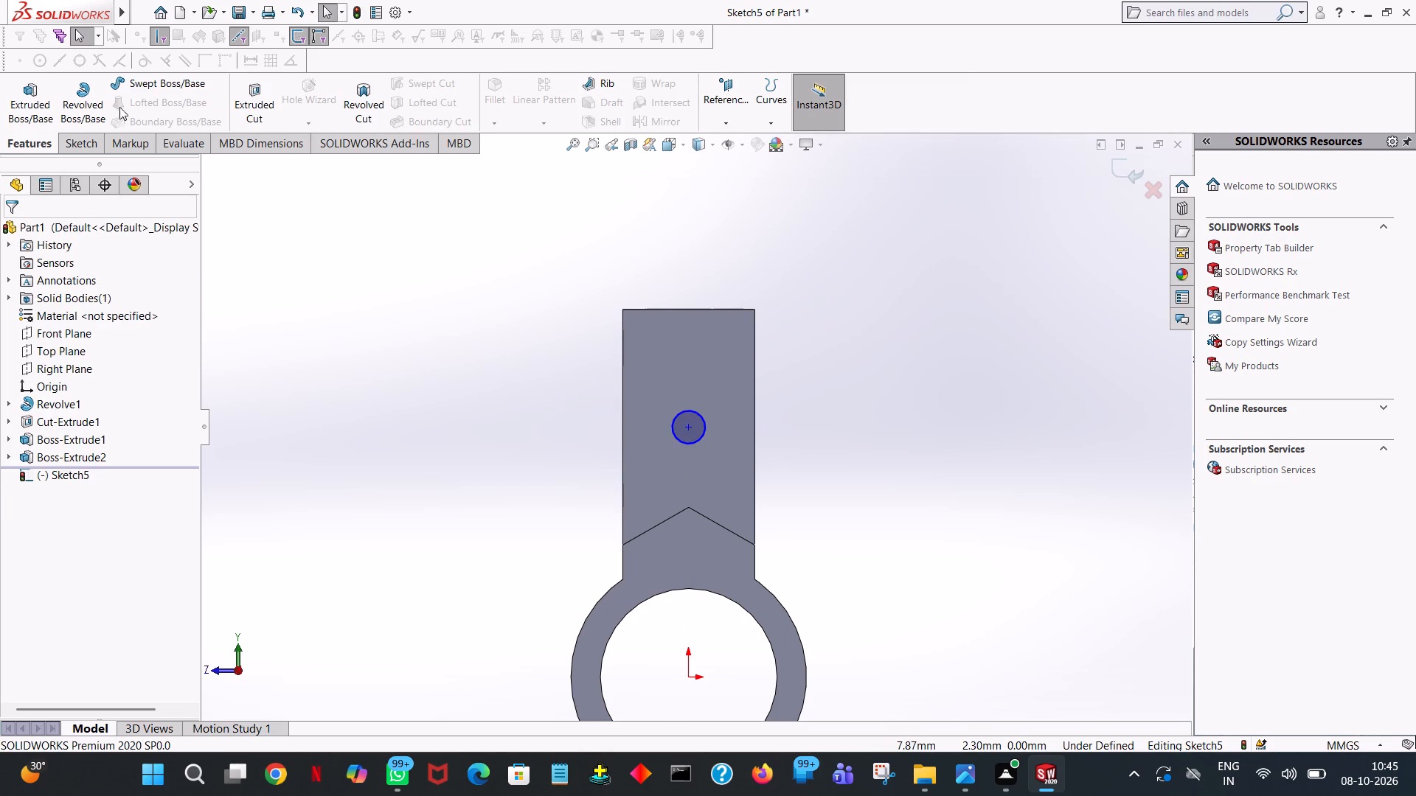
left_click(261, 96)
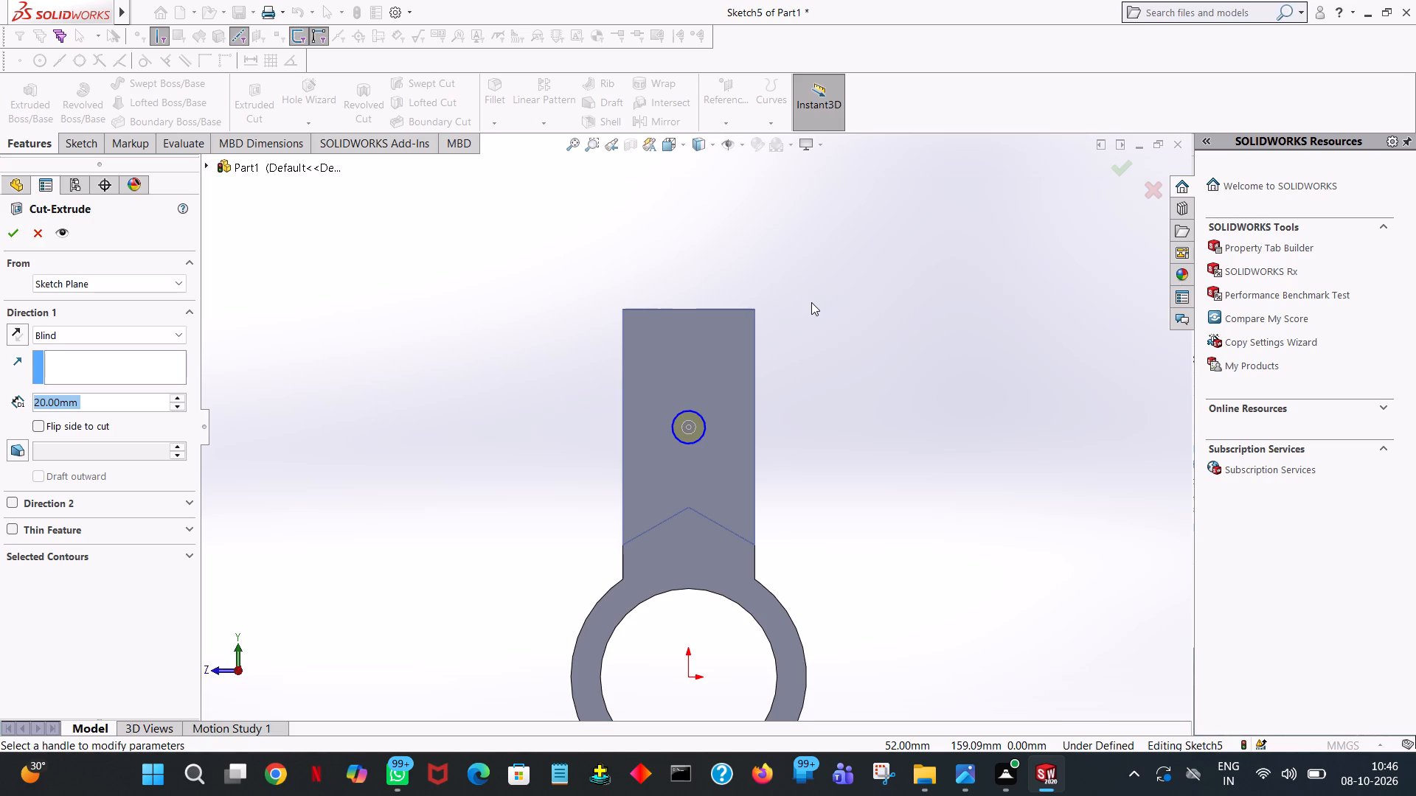
middle_click_drag(877, 431, 728, 458)
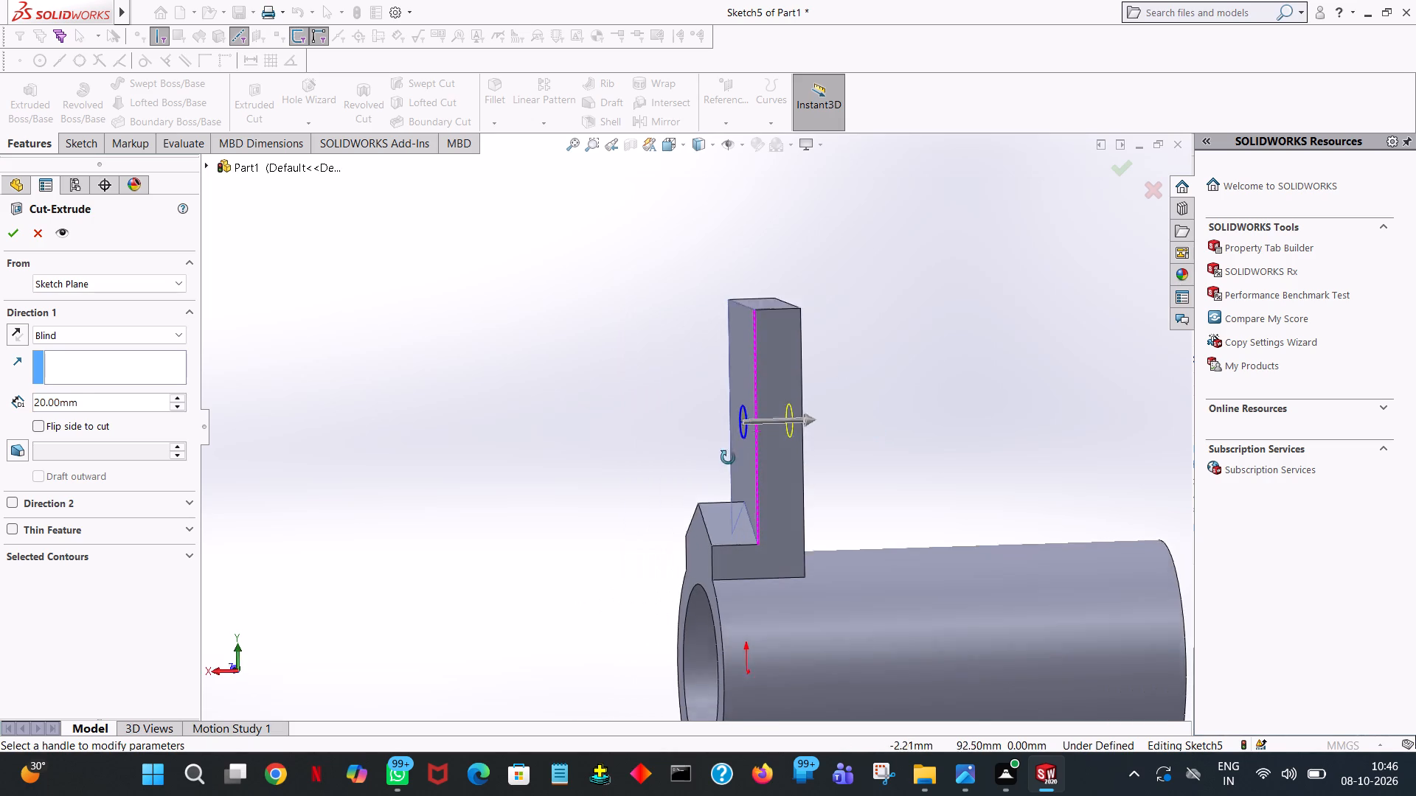
middle_click_drag(728, 458, 713, 455)
middle_click_drag(831, 431, 864, 435)
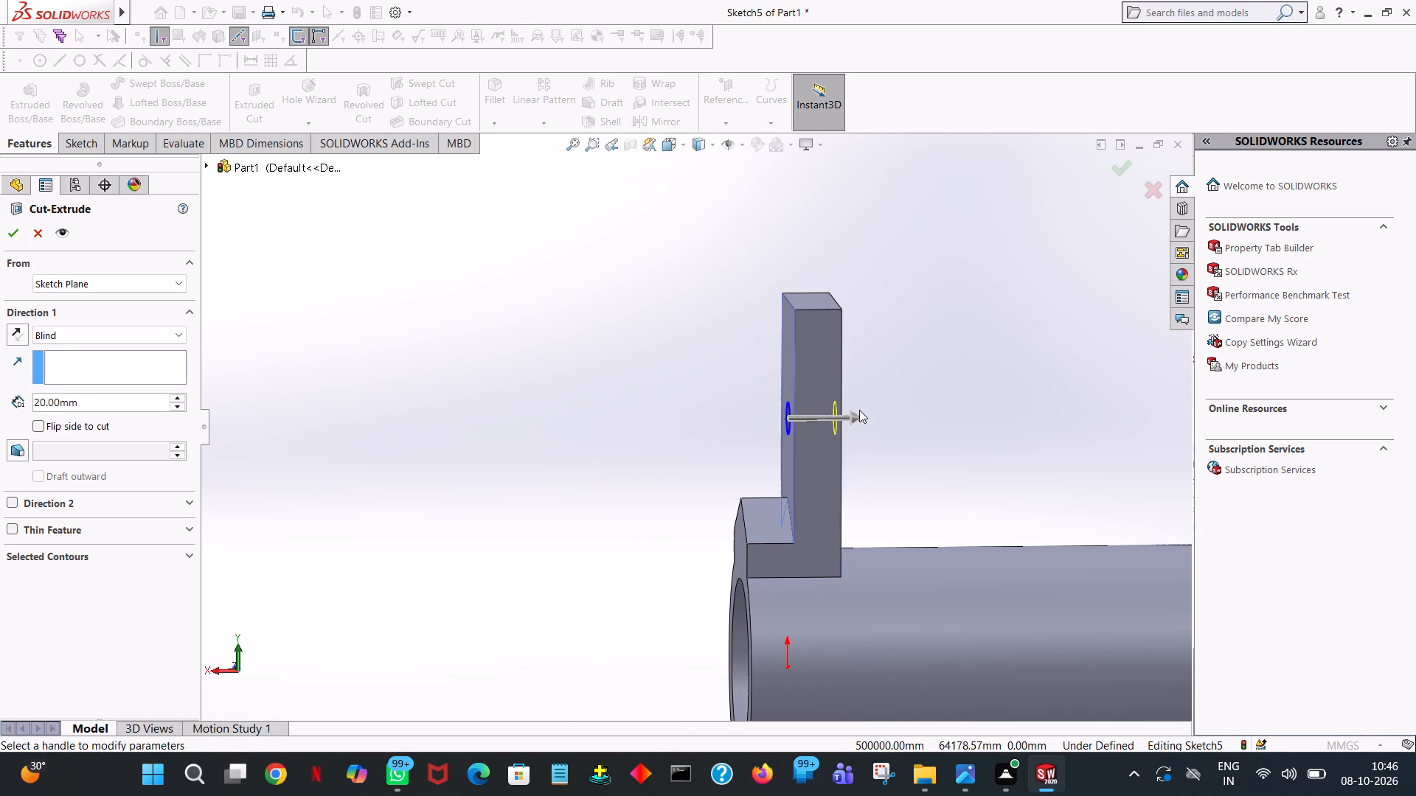
left_click_drag(855, 414, 960, 397)
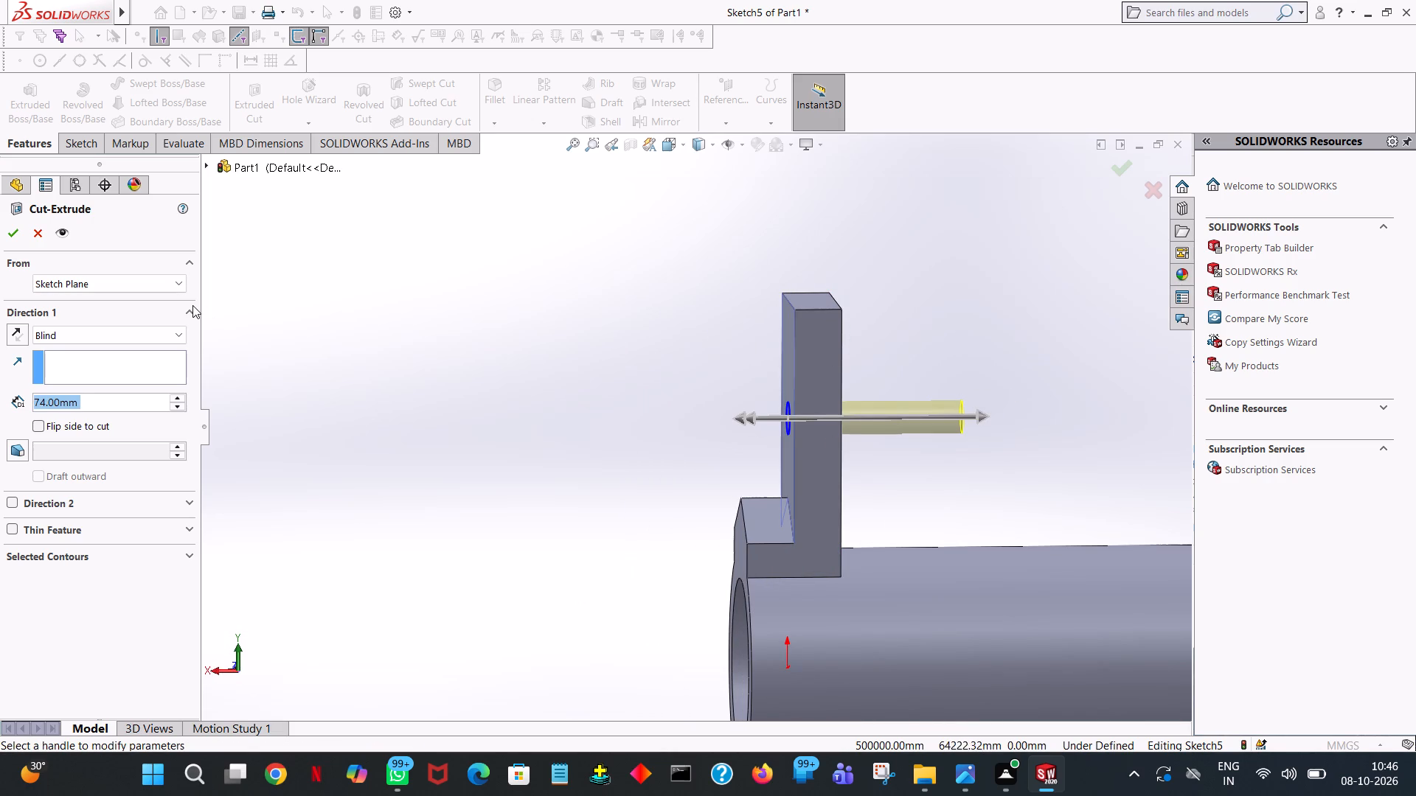
left_click(17, 239)
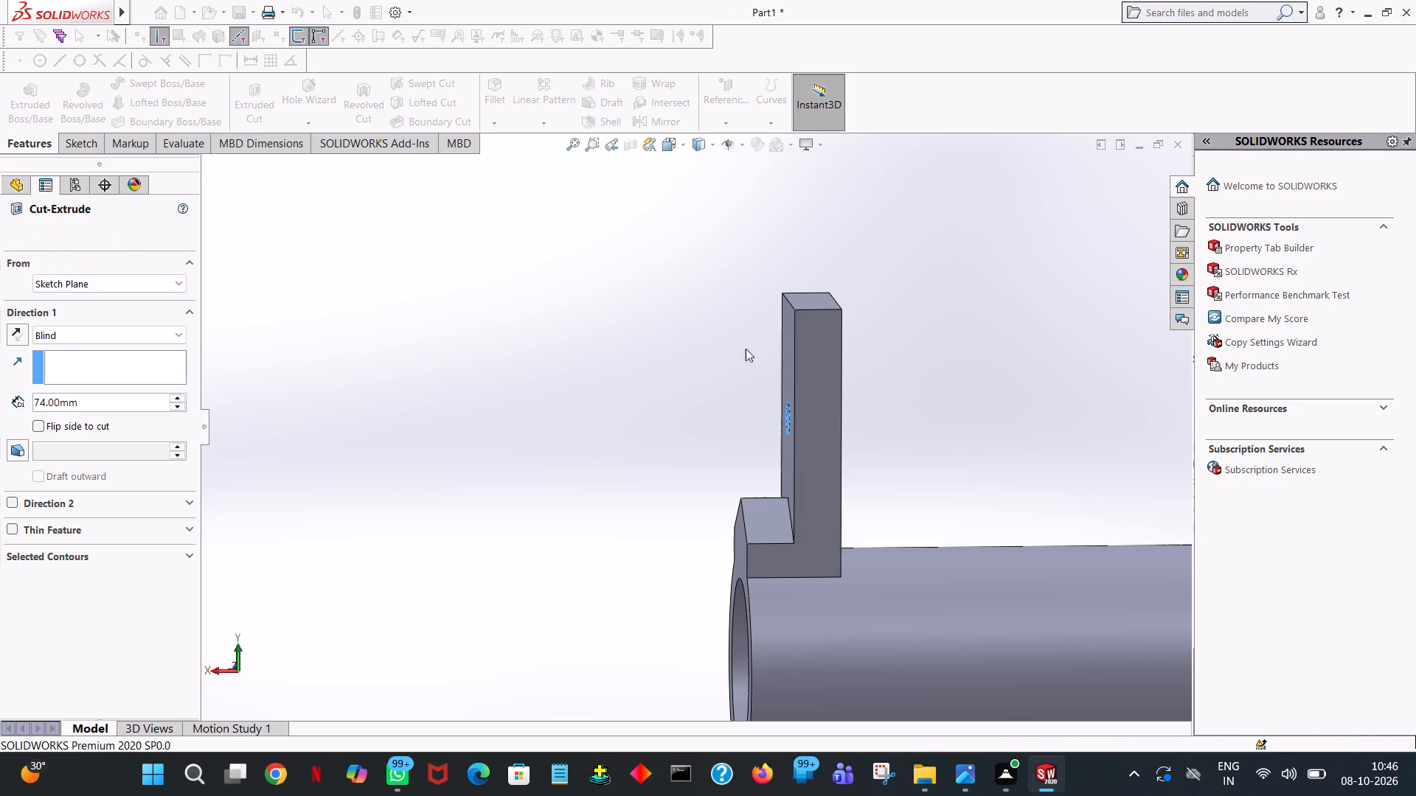
left_click(882, 461)
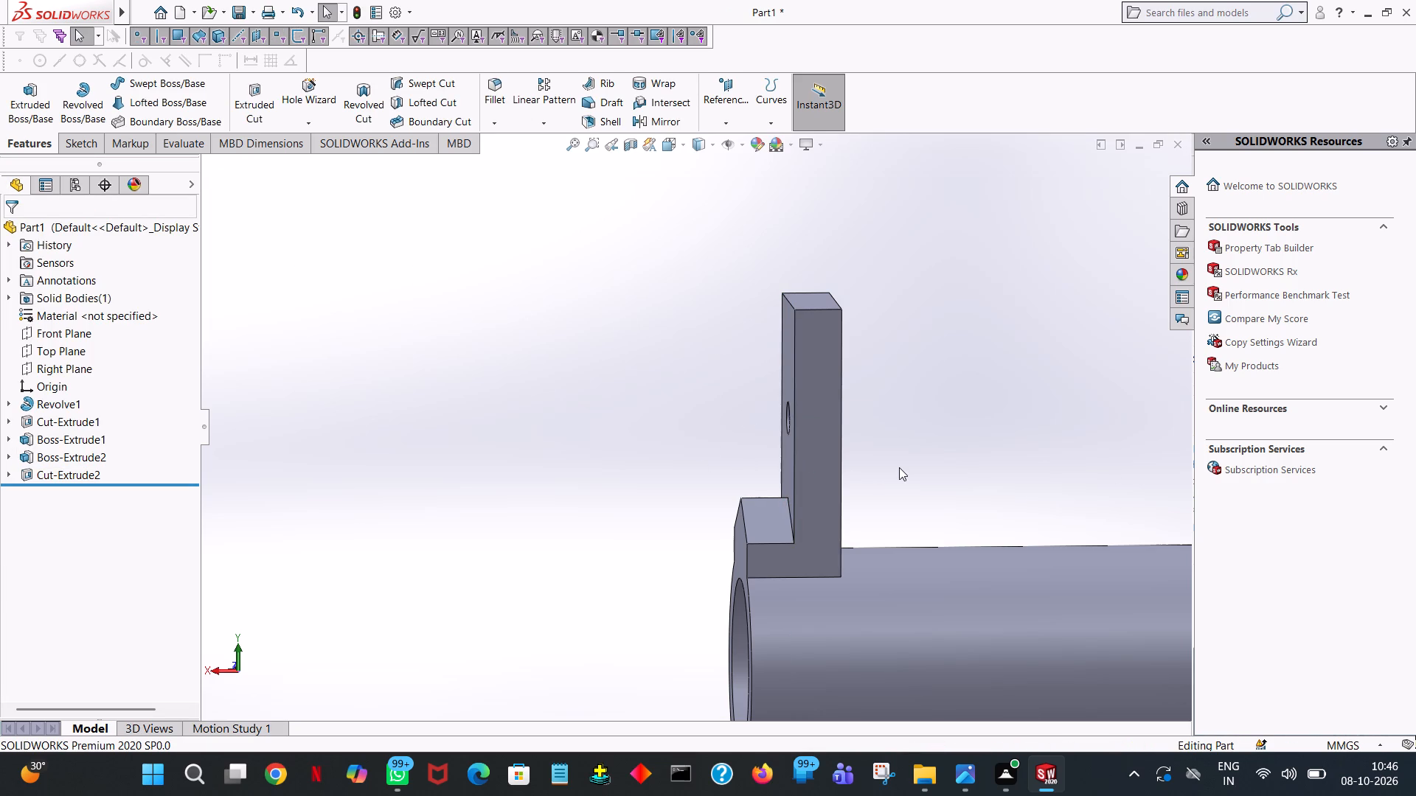
Mirror the peaked block and the upright extrusions about the Right Plane to the cylinder's other end.
scroll(899, 467, "down", 2, "ctrl")
scroll(899, 467, "up", 6, "ctrl")
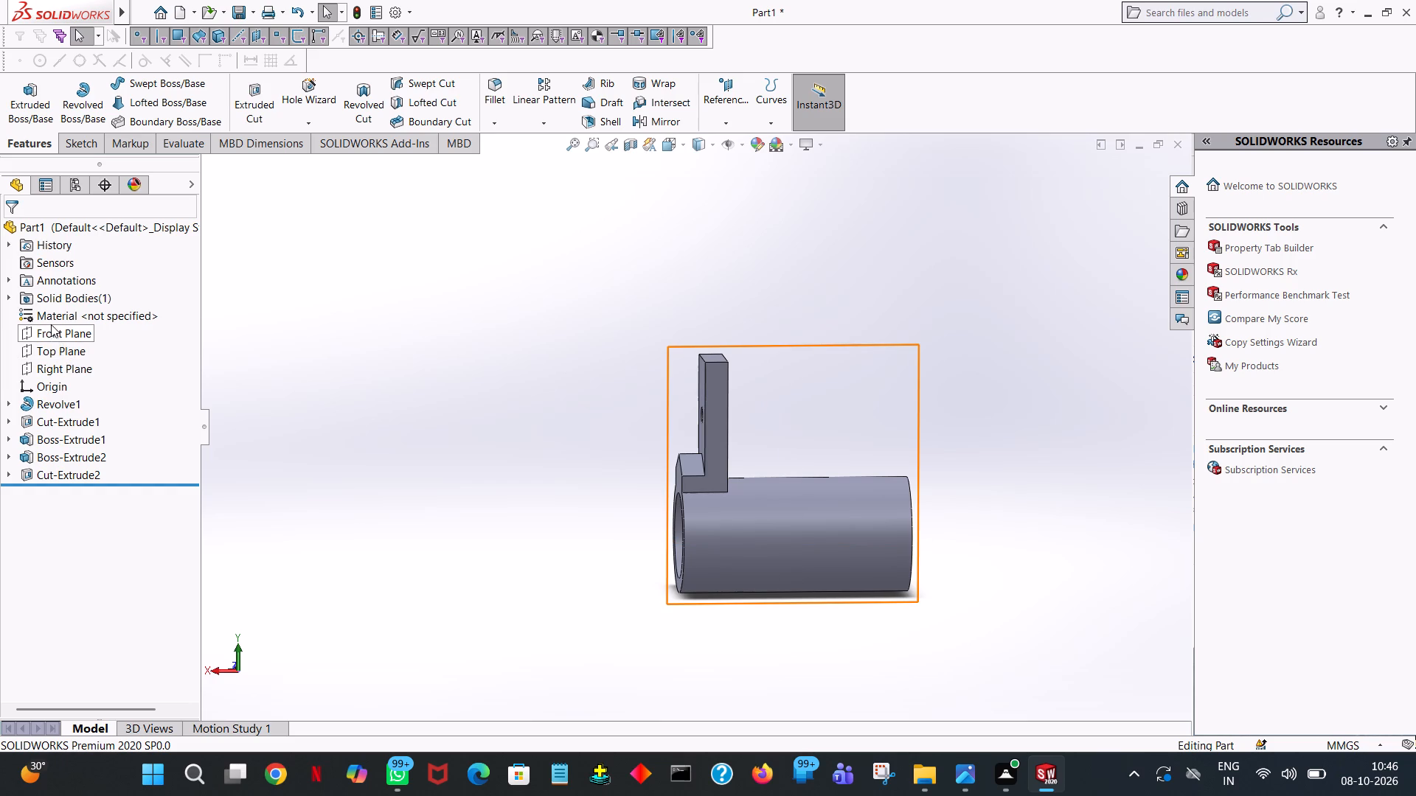
left_click(60, 363)
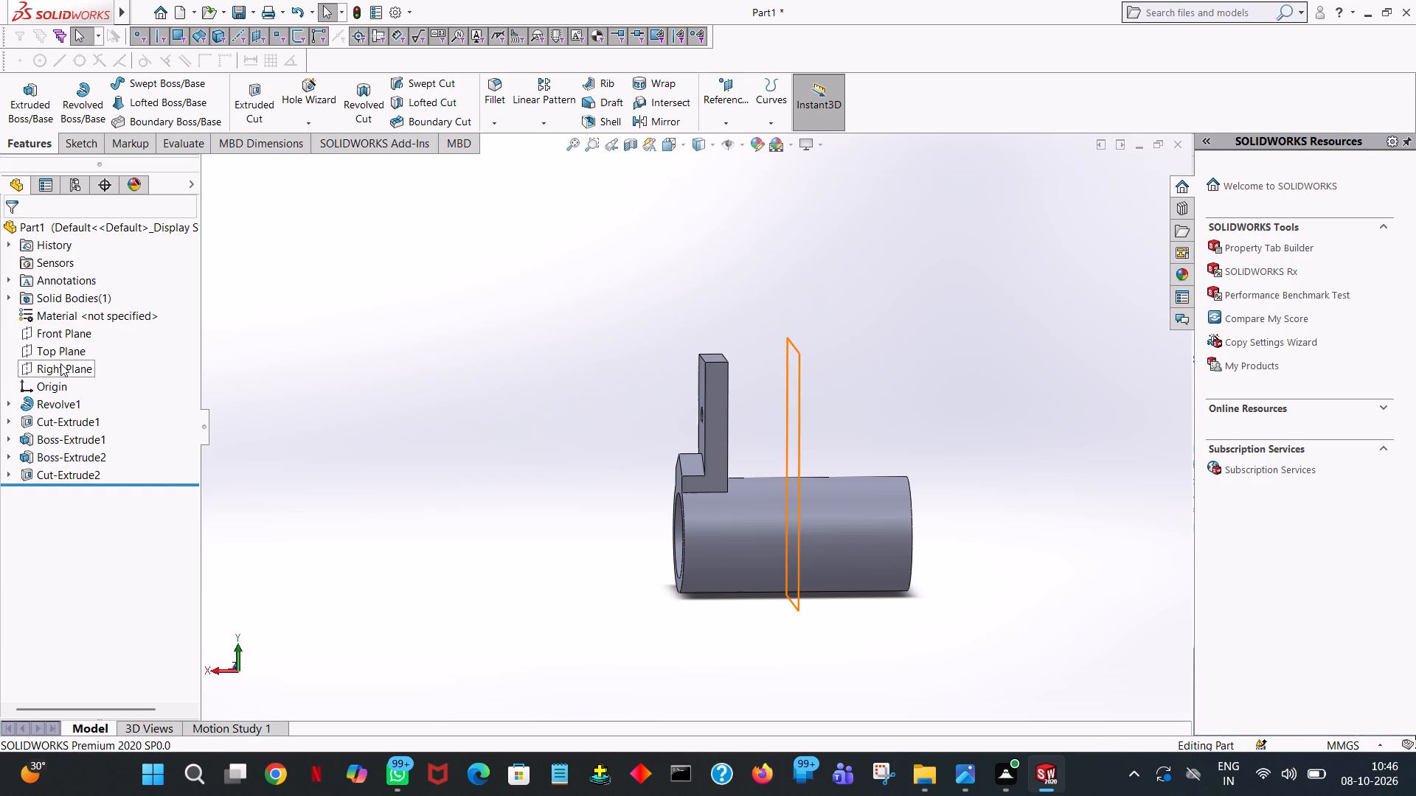
middle_click_drag(535, 358, 477, 365)
middle_click_drag(549, 403, 611, 423)
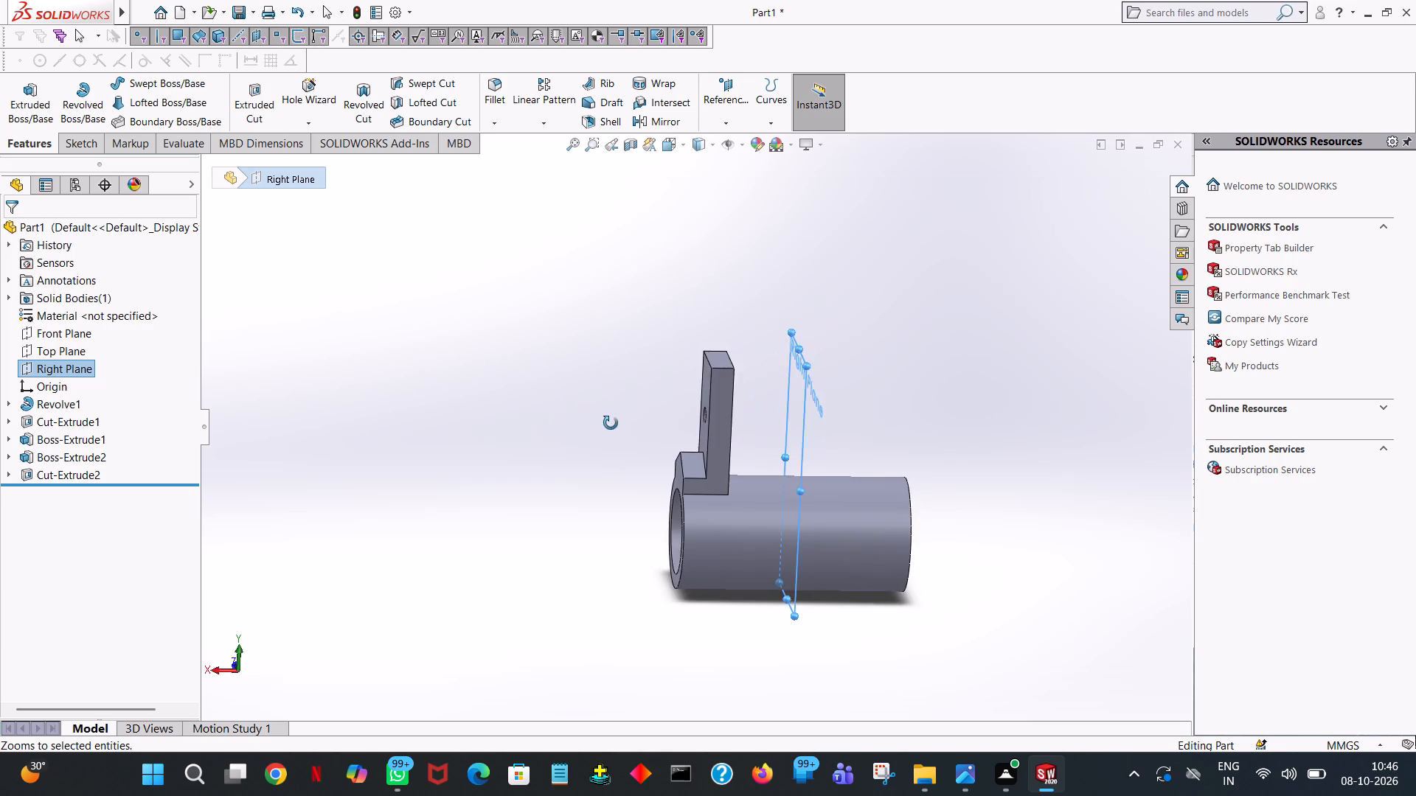
middle_click_drag(611, 423, 605, 422)
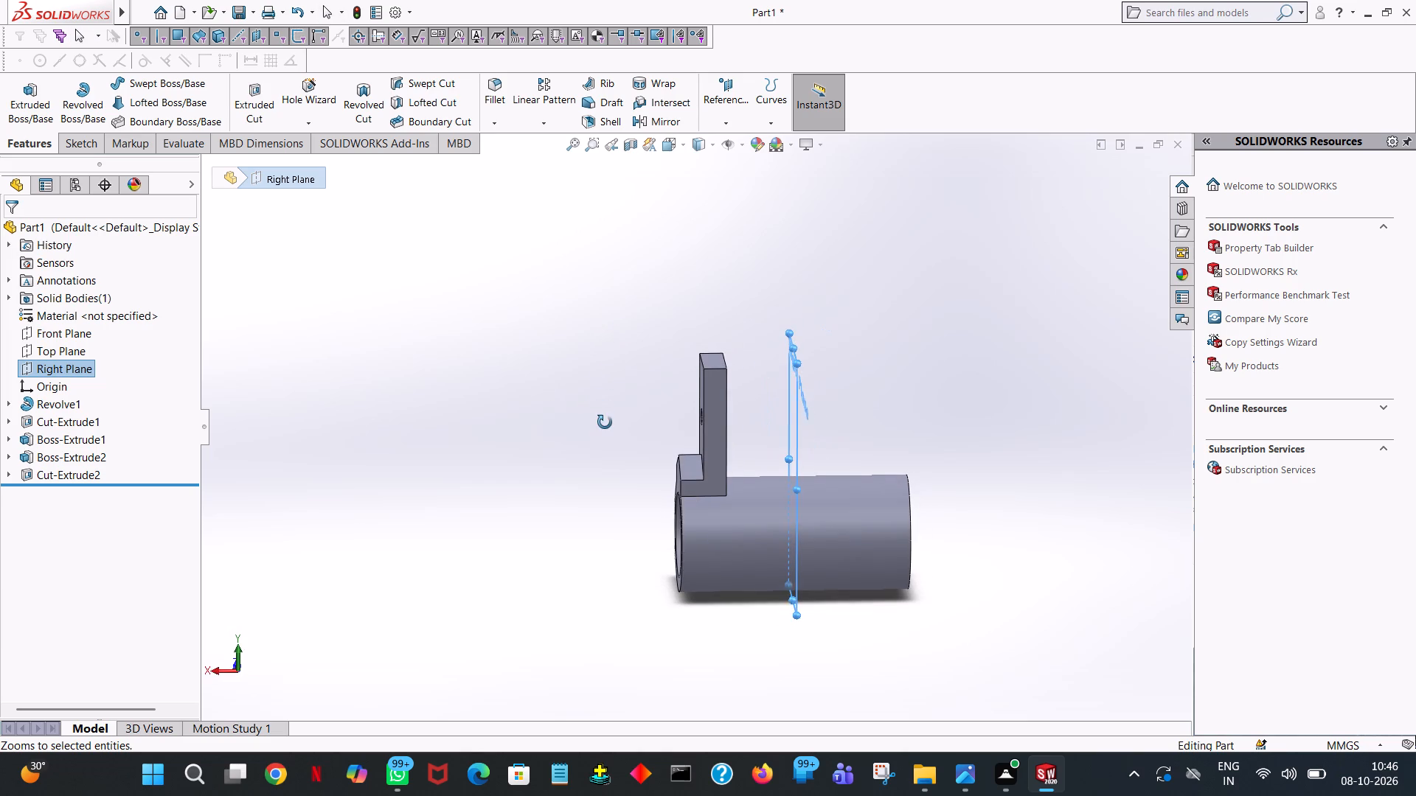
middle_click_drag(605, 422, 605, 425)
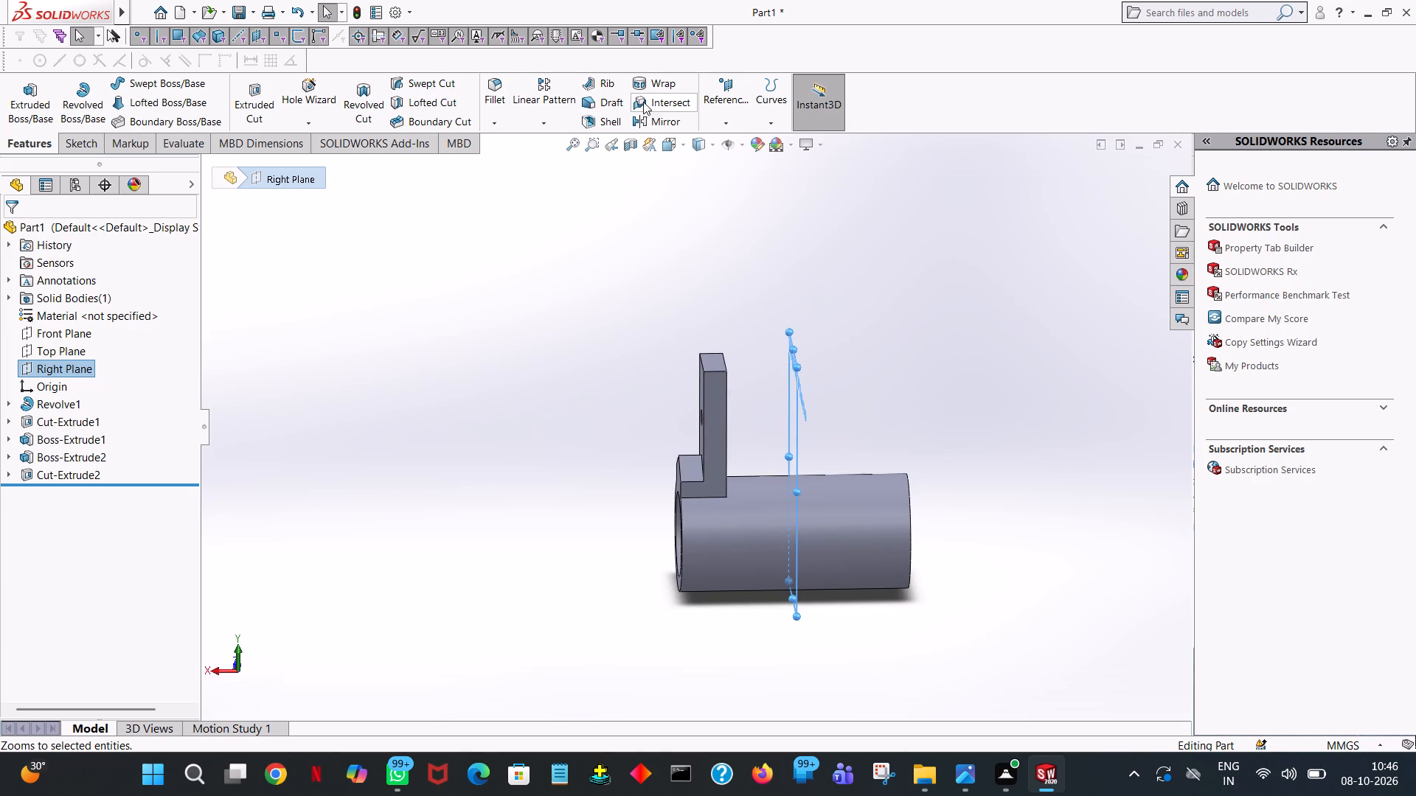
left_click(648, 116)
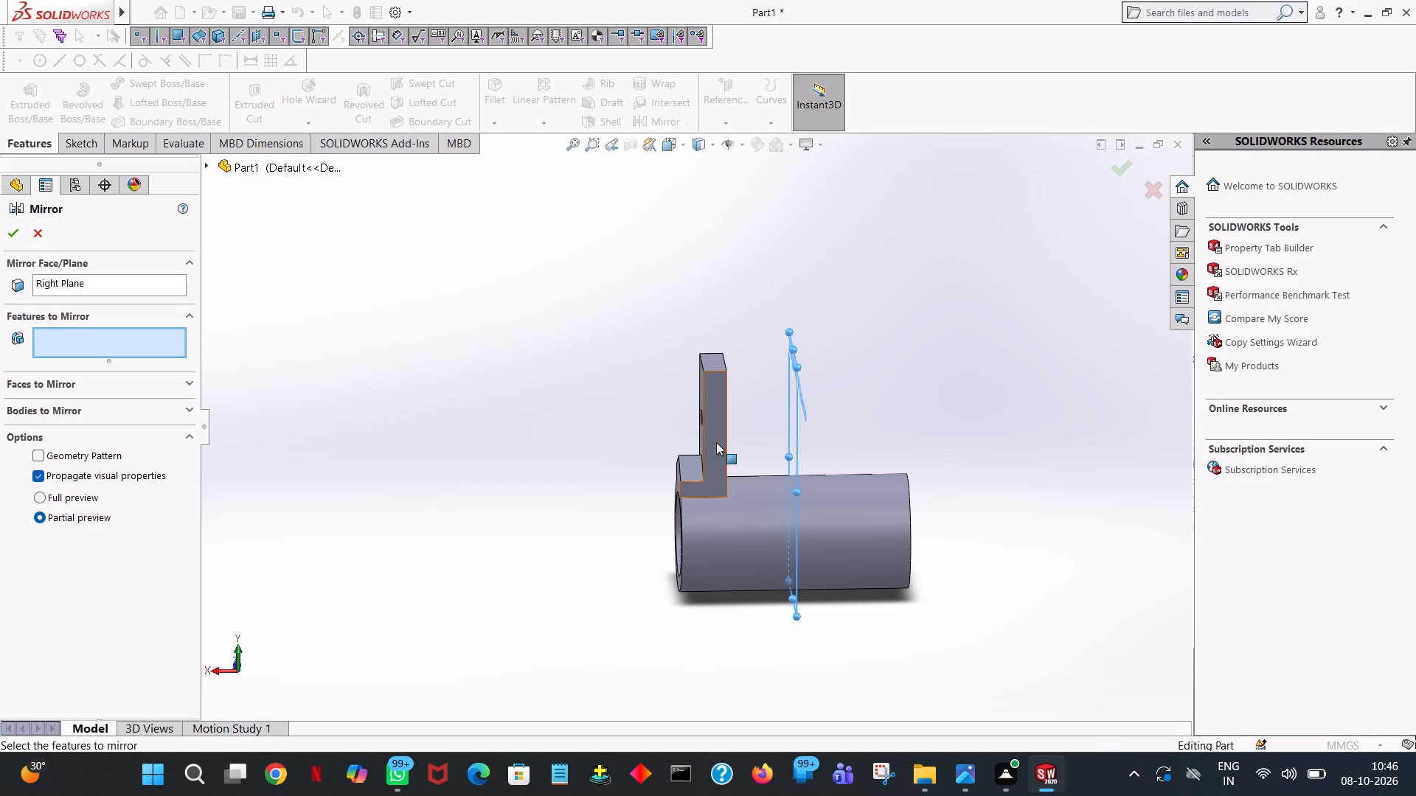
left_click(716, 442)
left_click(695, 464)
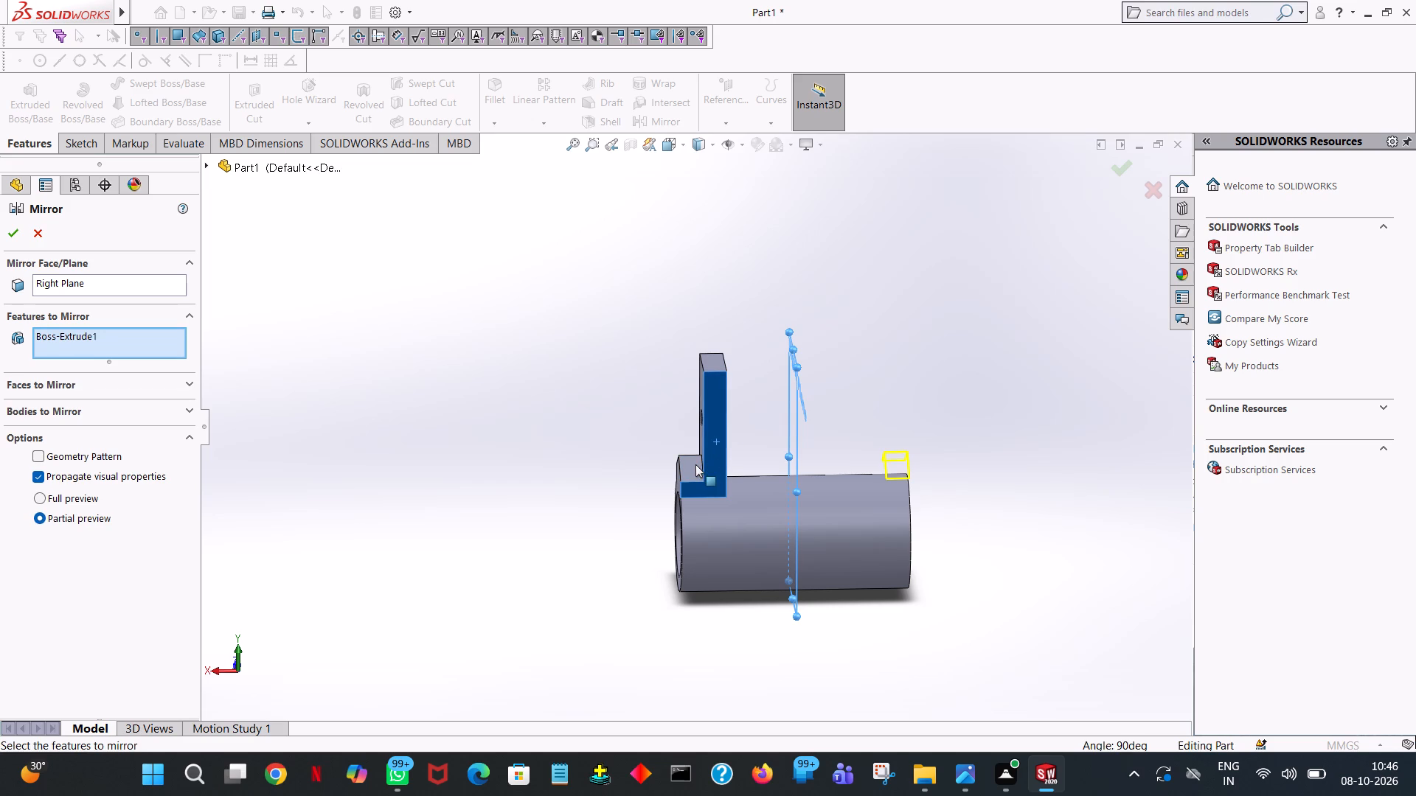
left_click(712, 363)
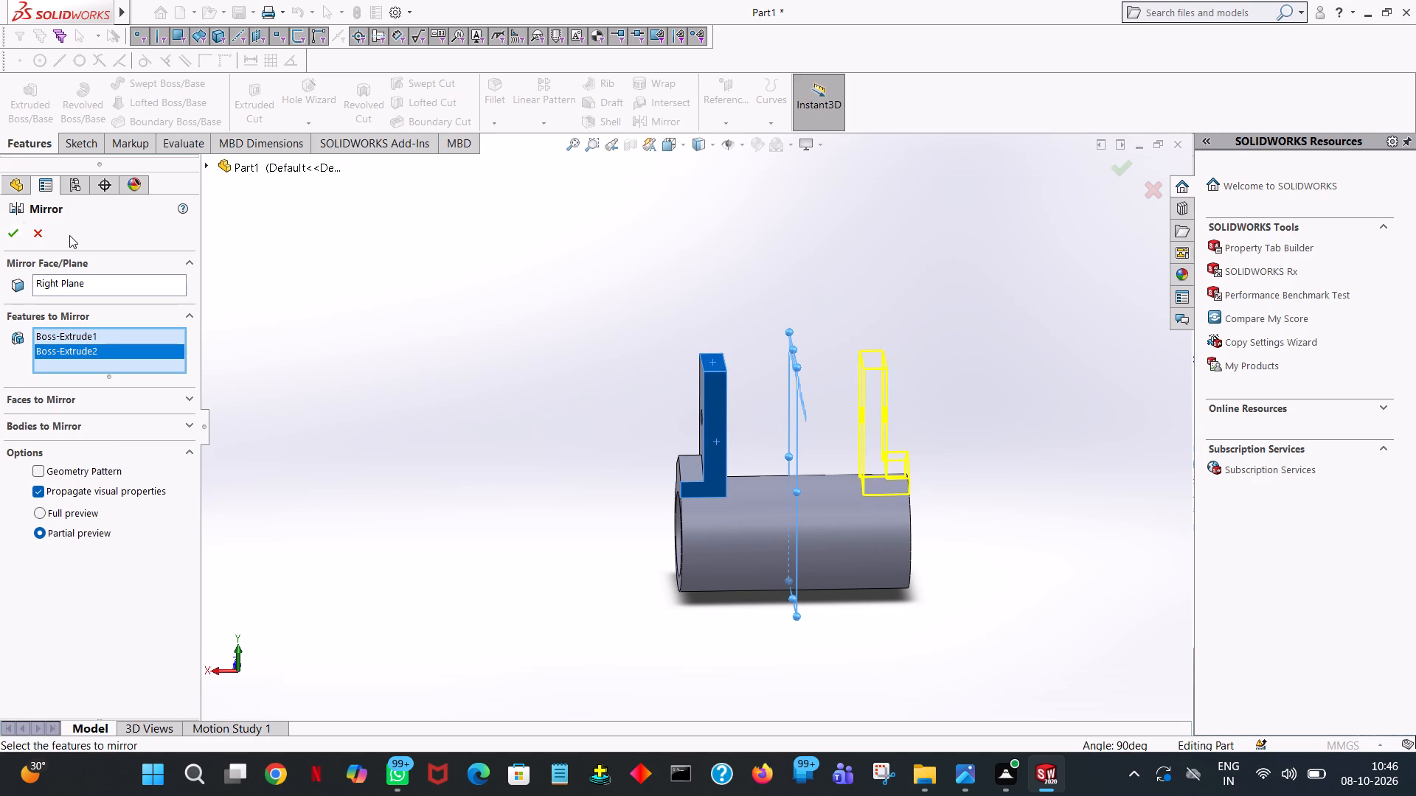
left_click(10, 236)
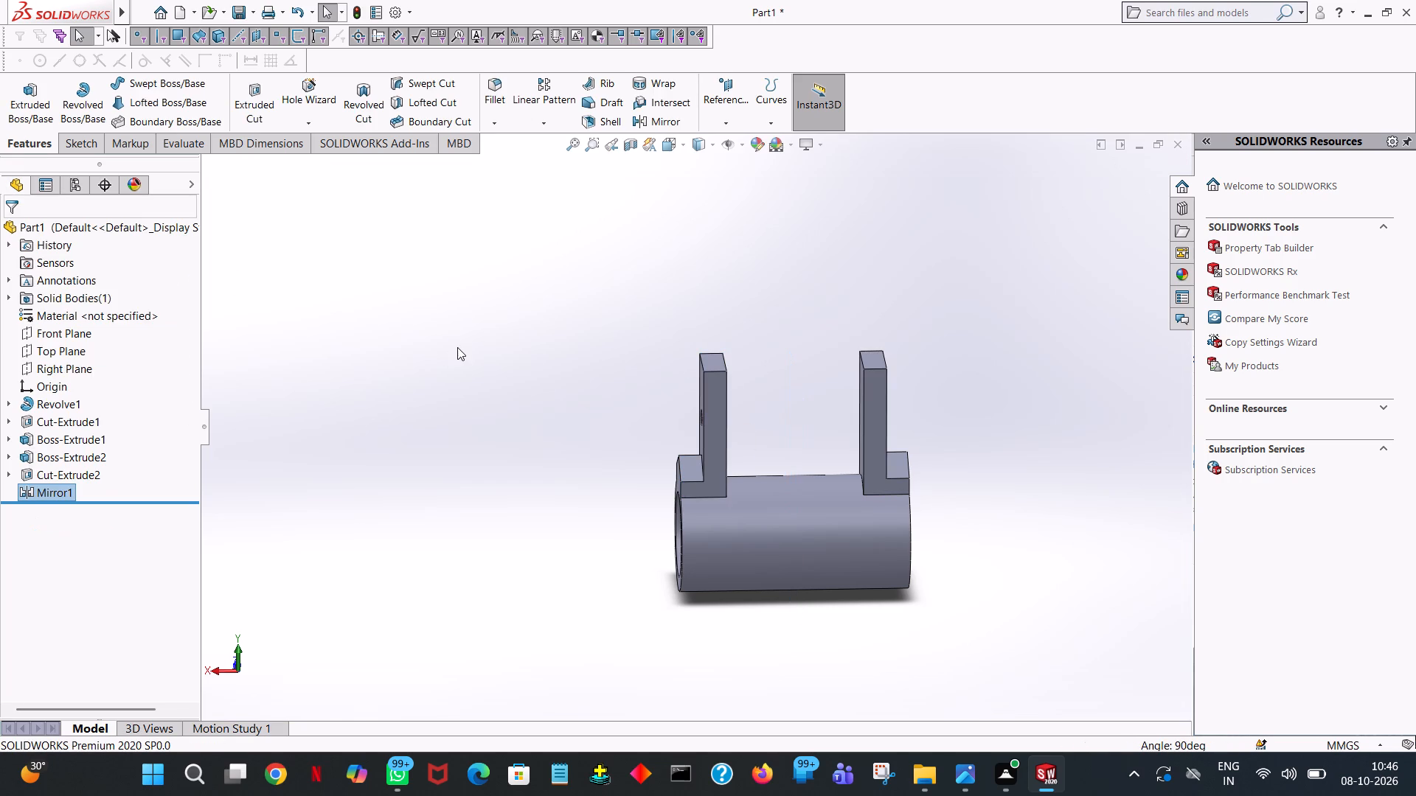
Start an Extruded Cut sketch on the mirrored upright's outer face and draw a 106 mm vertical line from the origin.
middle_click_drag(498, 383, 439, 379)
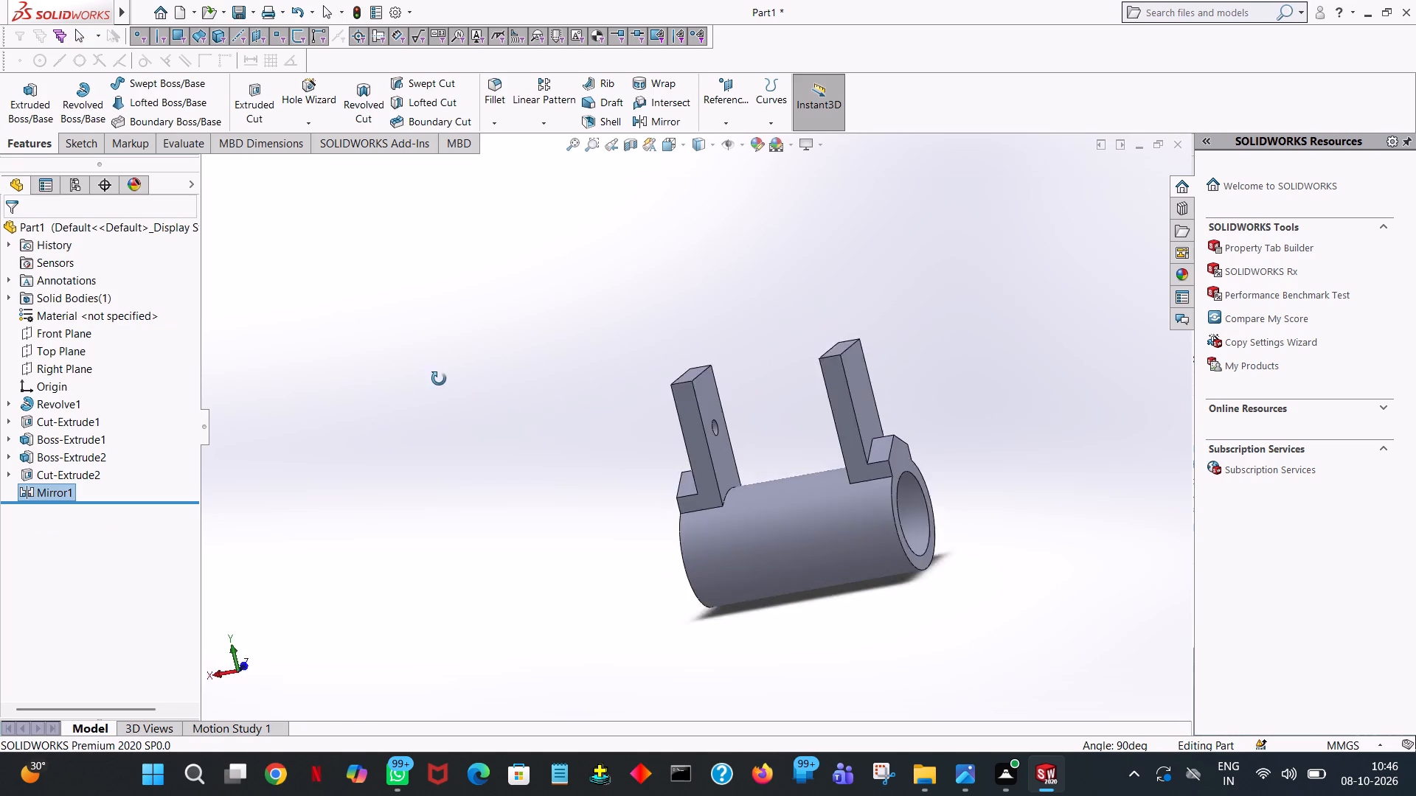
middle_click_drag(439, 379, 780, 562)
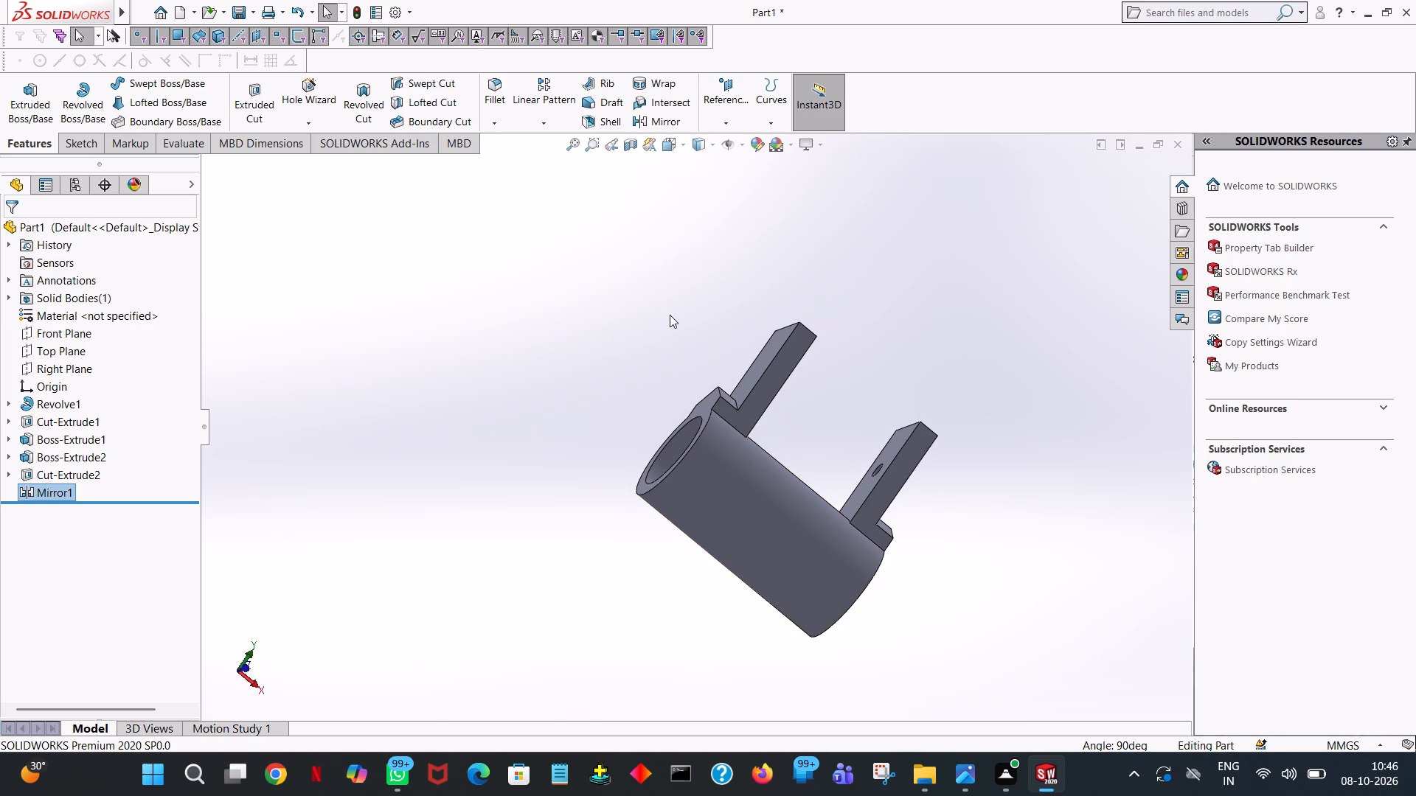
middle_click_drag(867, 464, 723, 380)
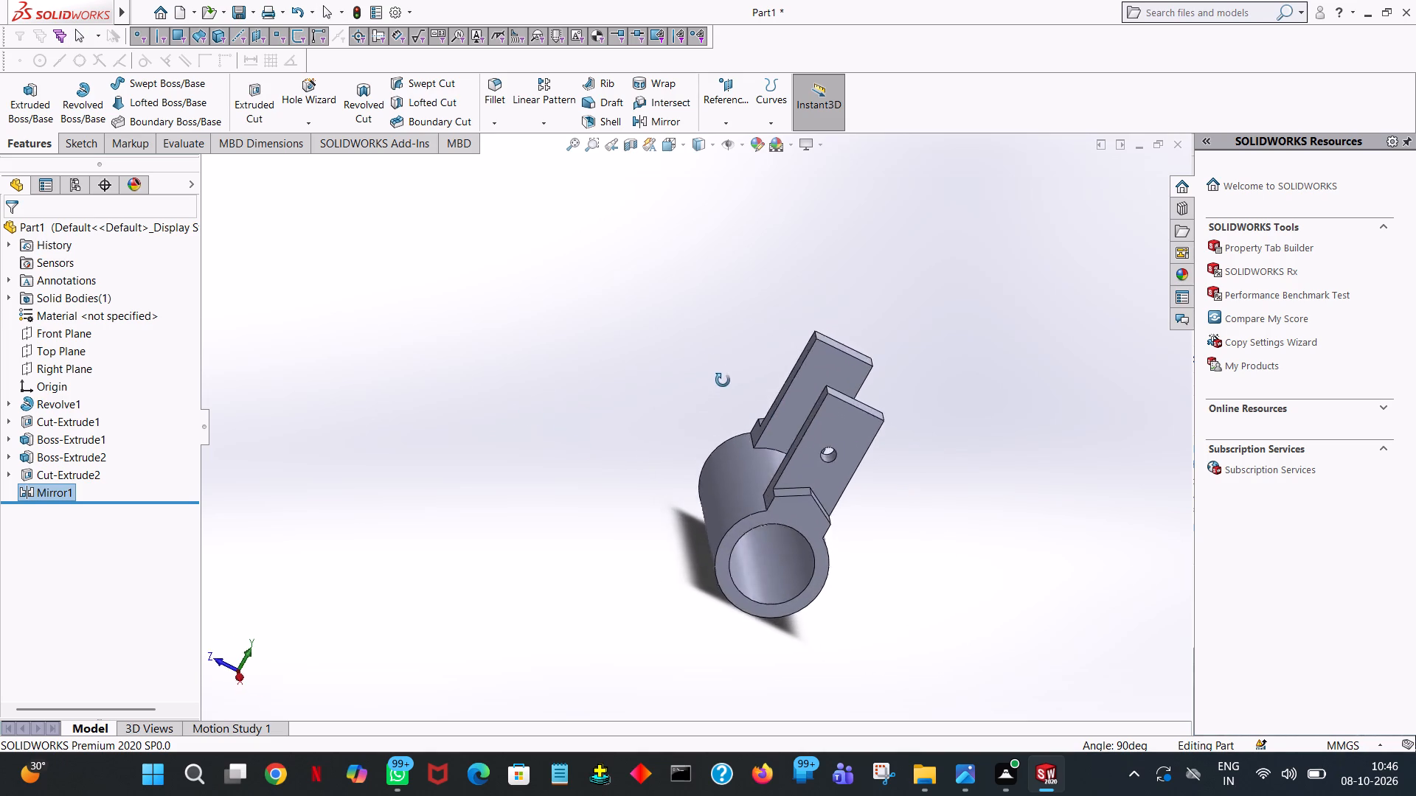
middle_click_drag(723, 380, 891, 718)
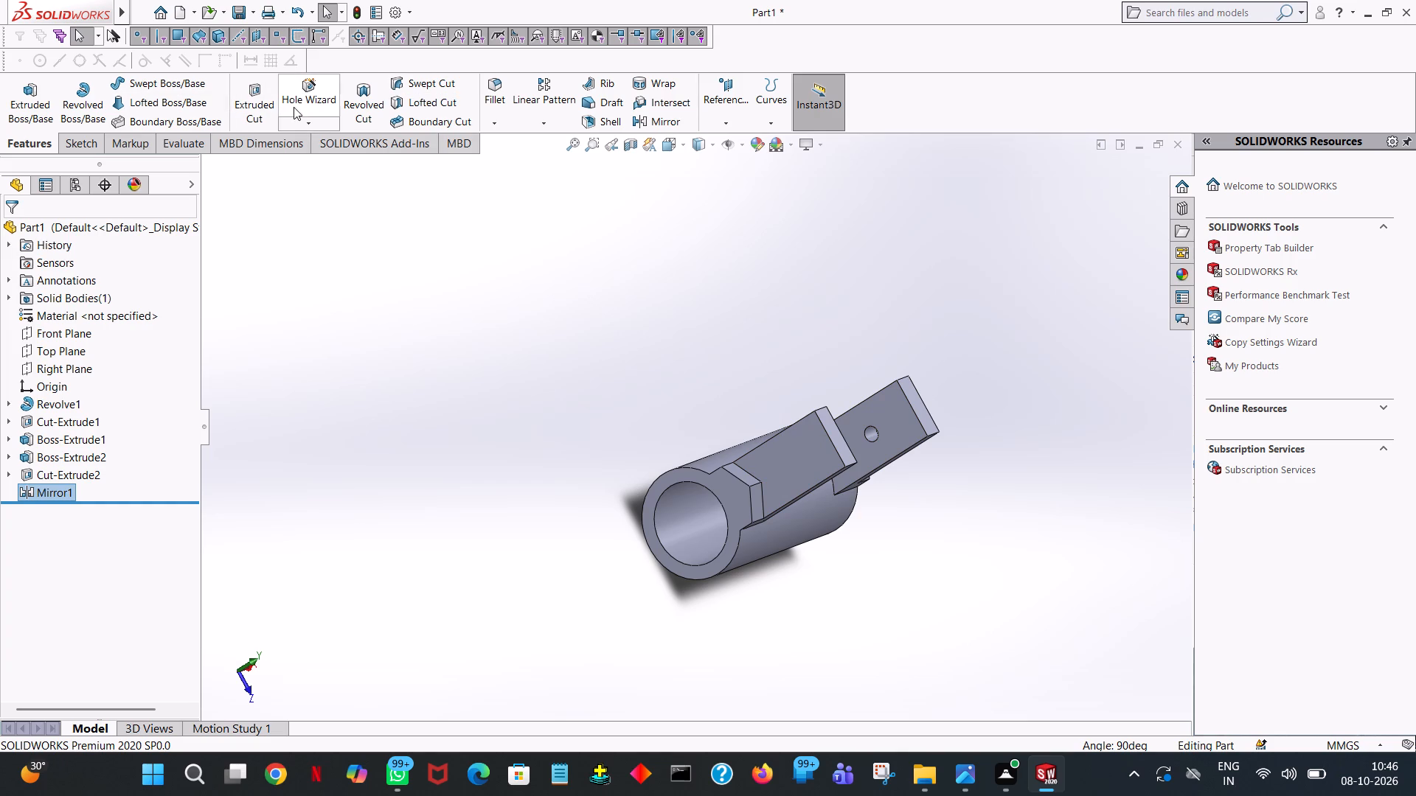
left_click(242, 94)
left_click(791, 455)
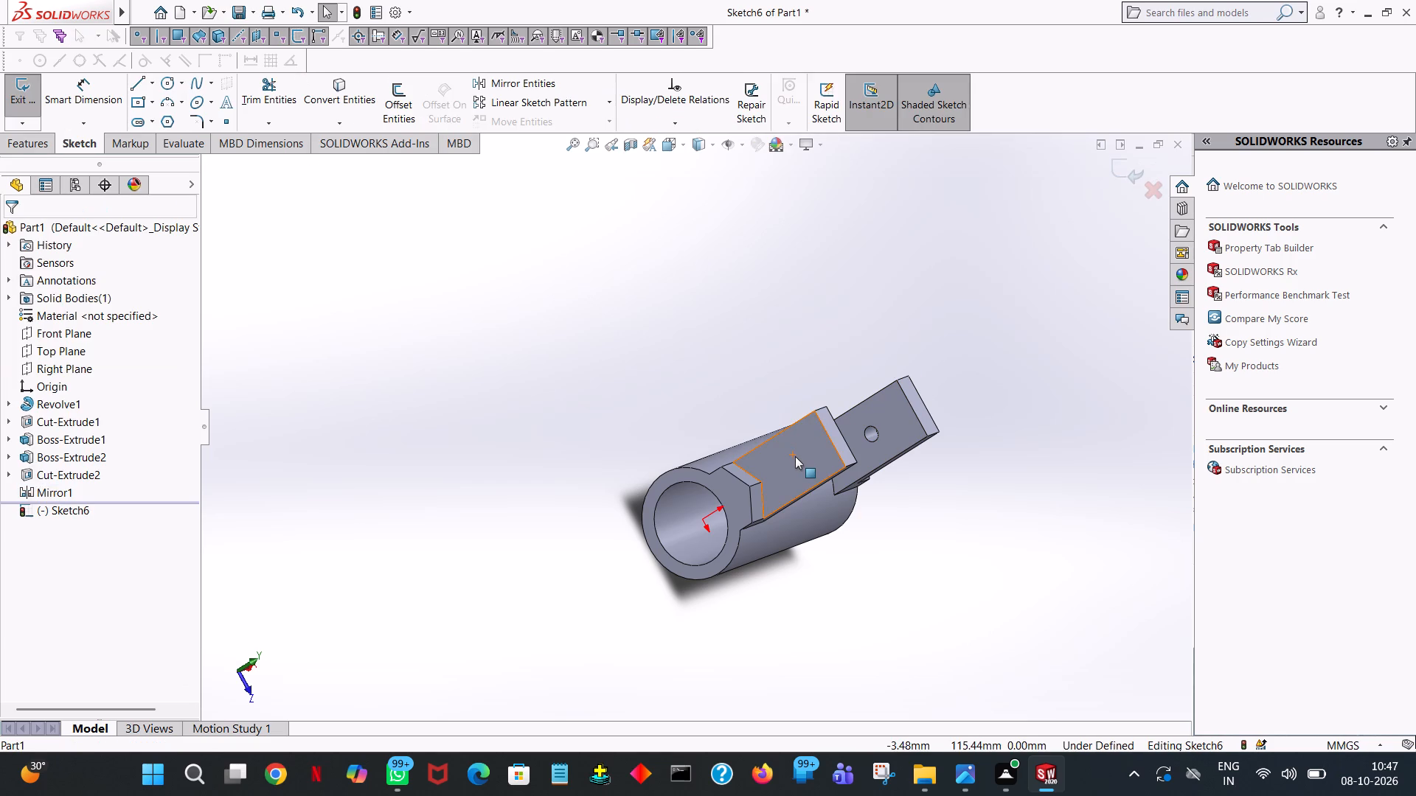
left_click(682, 142)
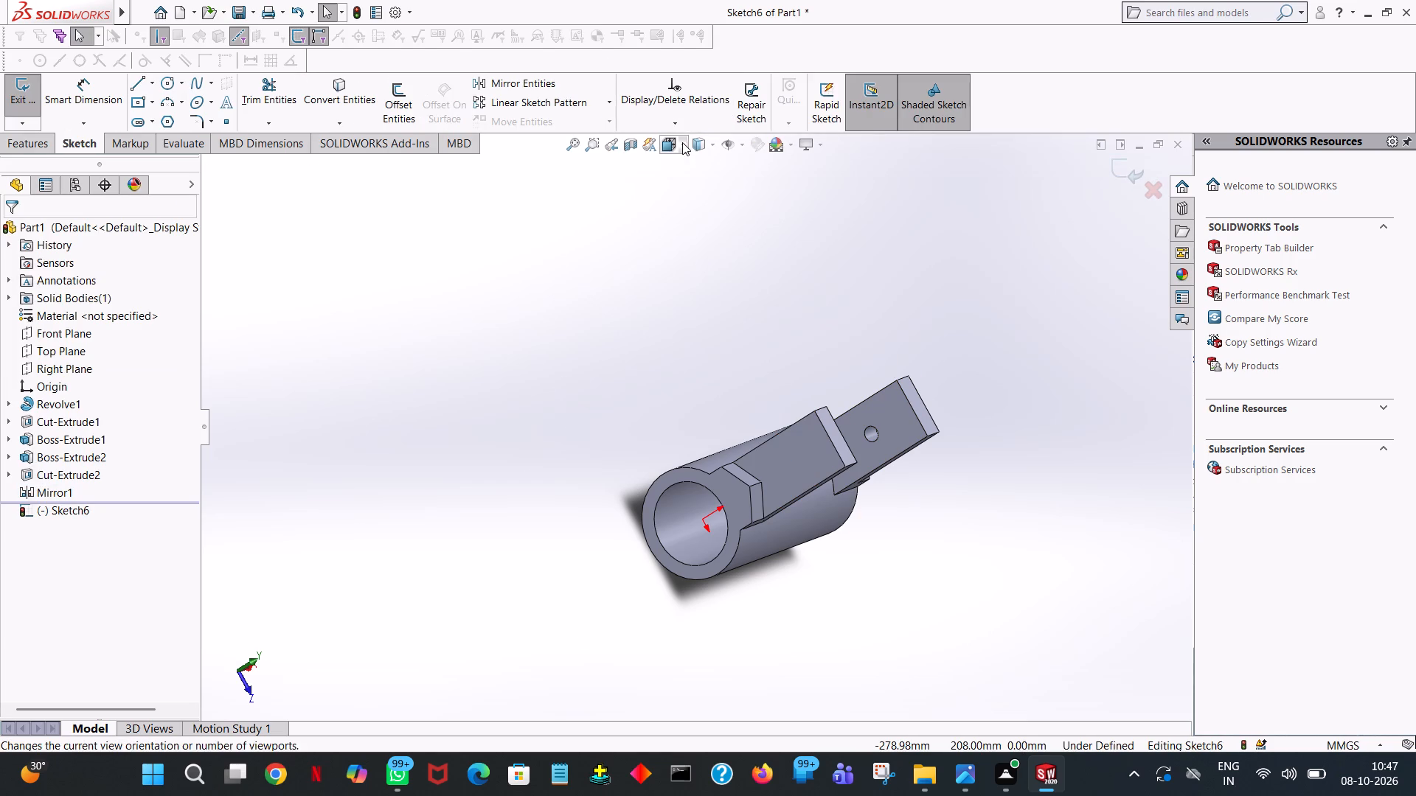
left_click(760, 234)
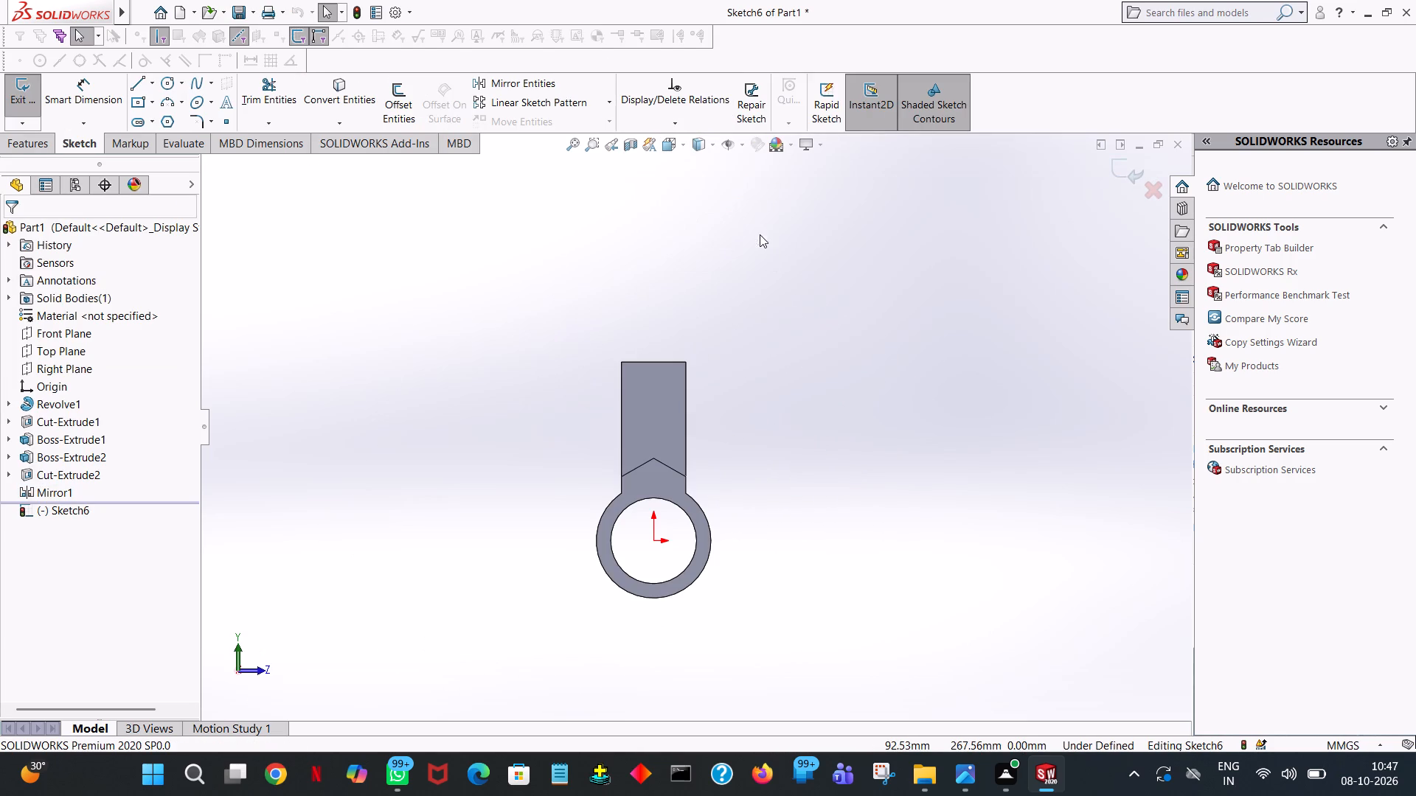
left_click(142, 83)
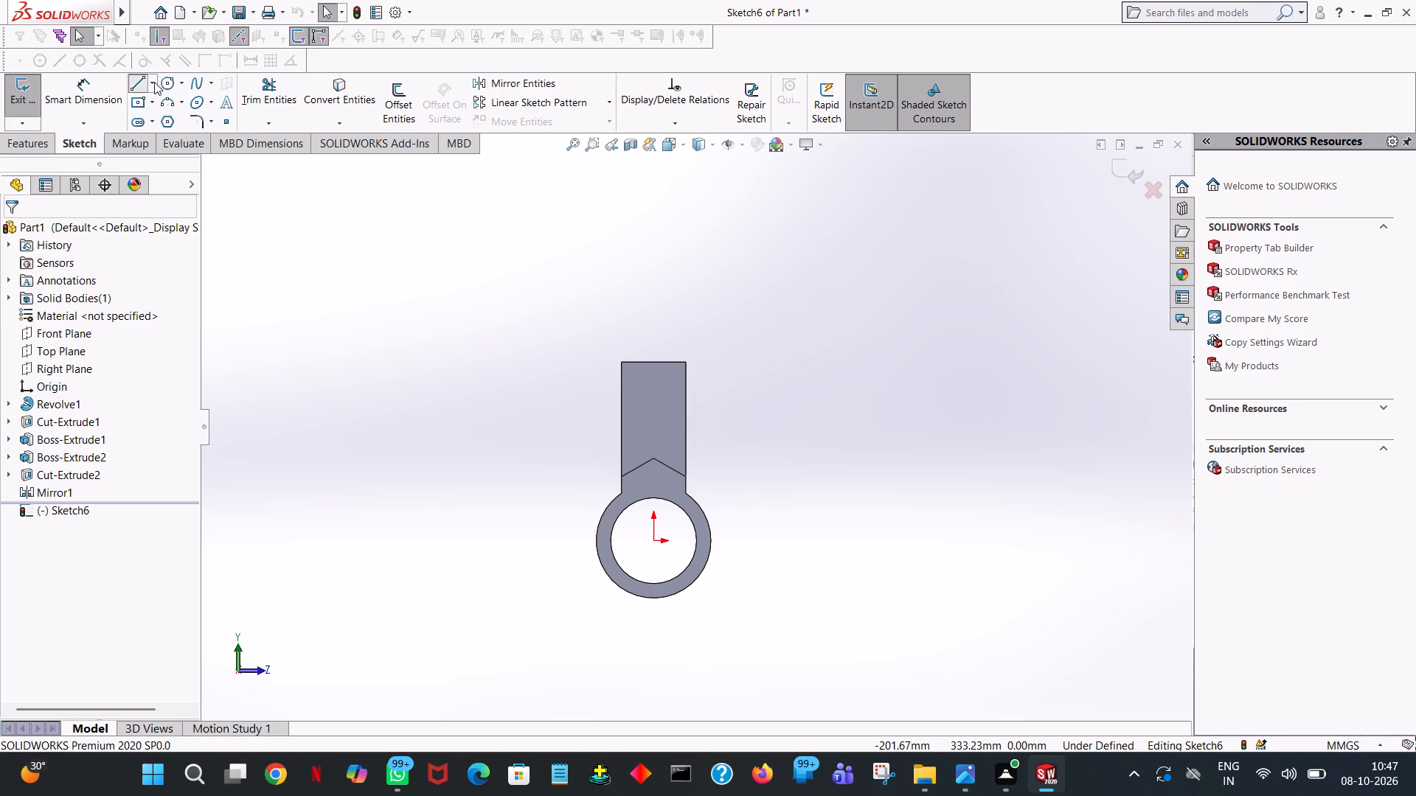
left_click(654, 538)
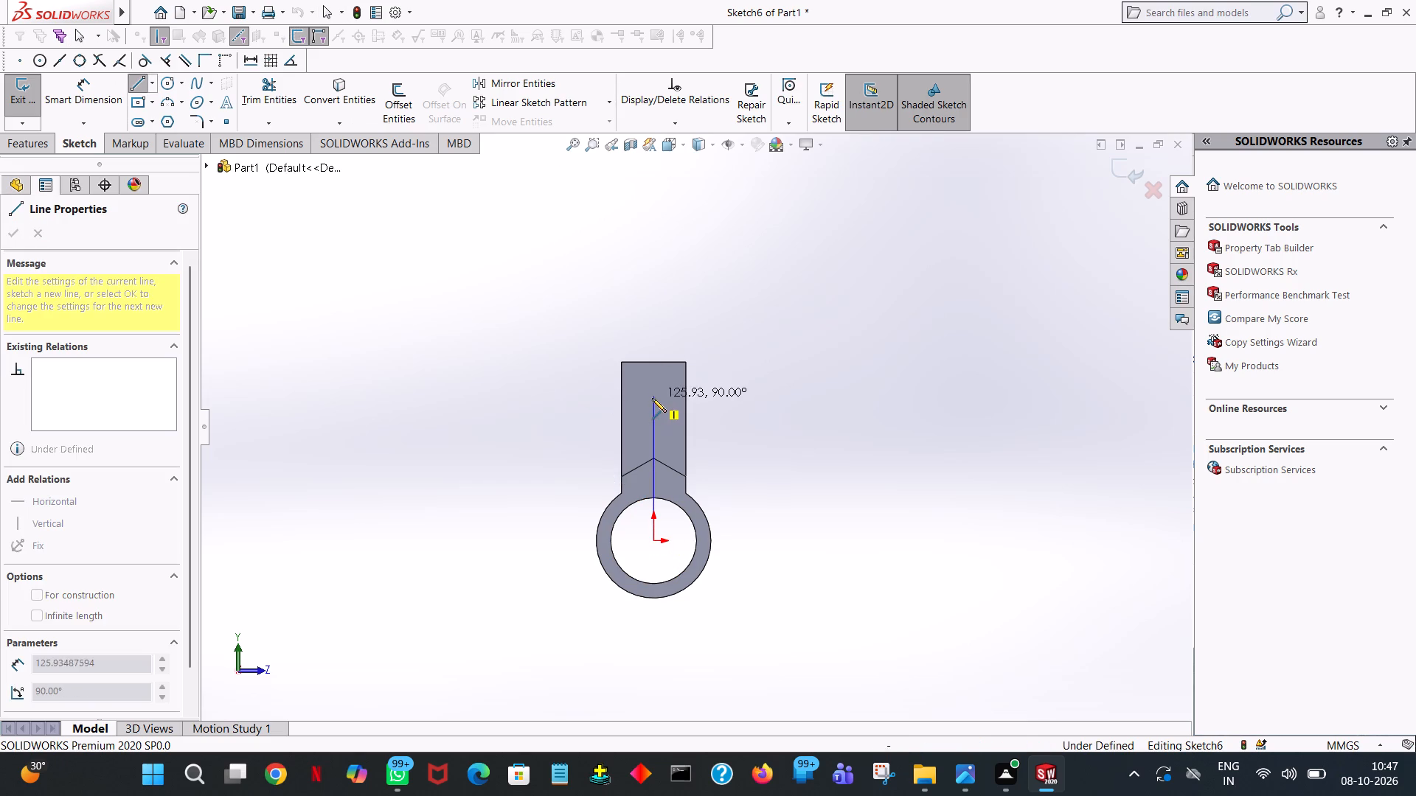
left_click(651, 399)
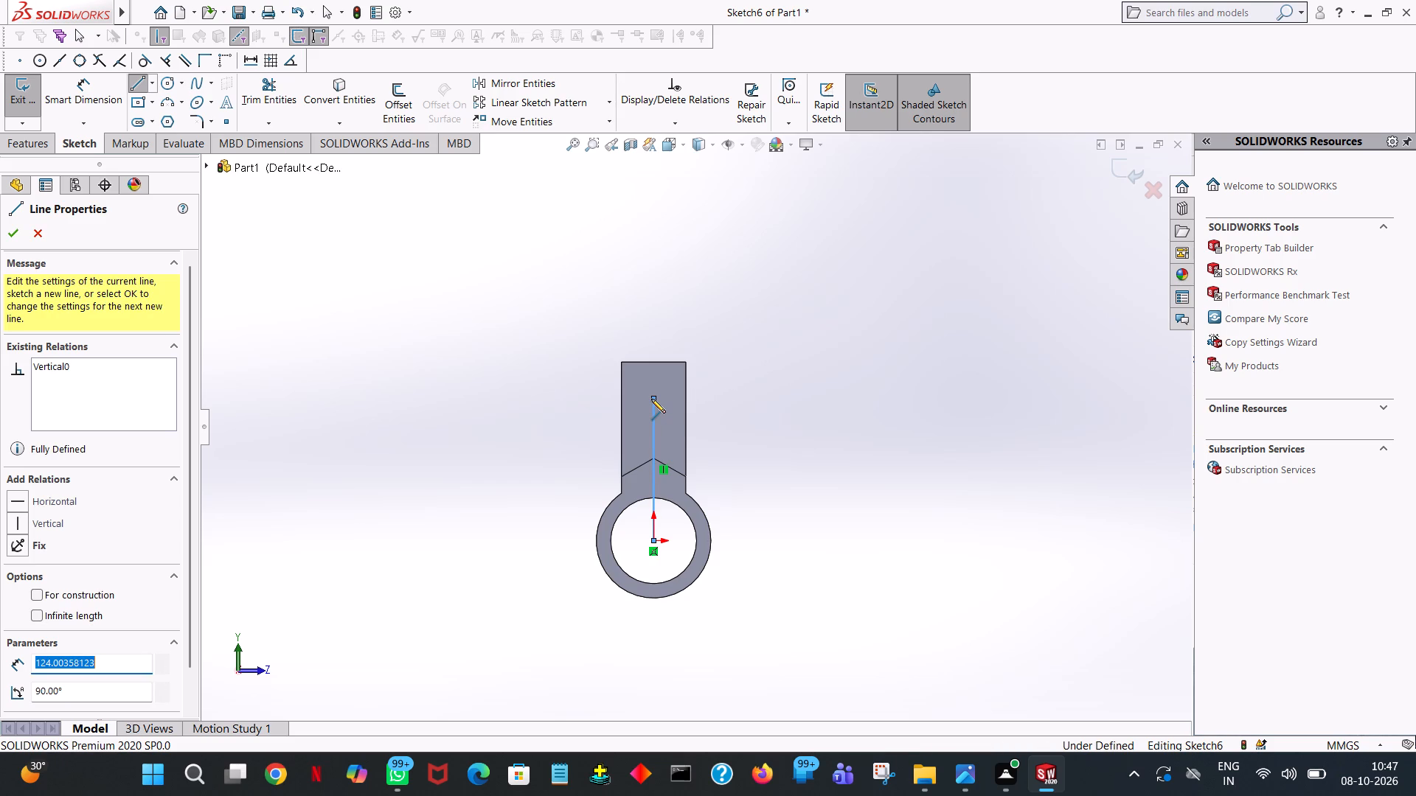
type("106")
key("Return")
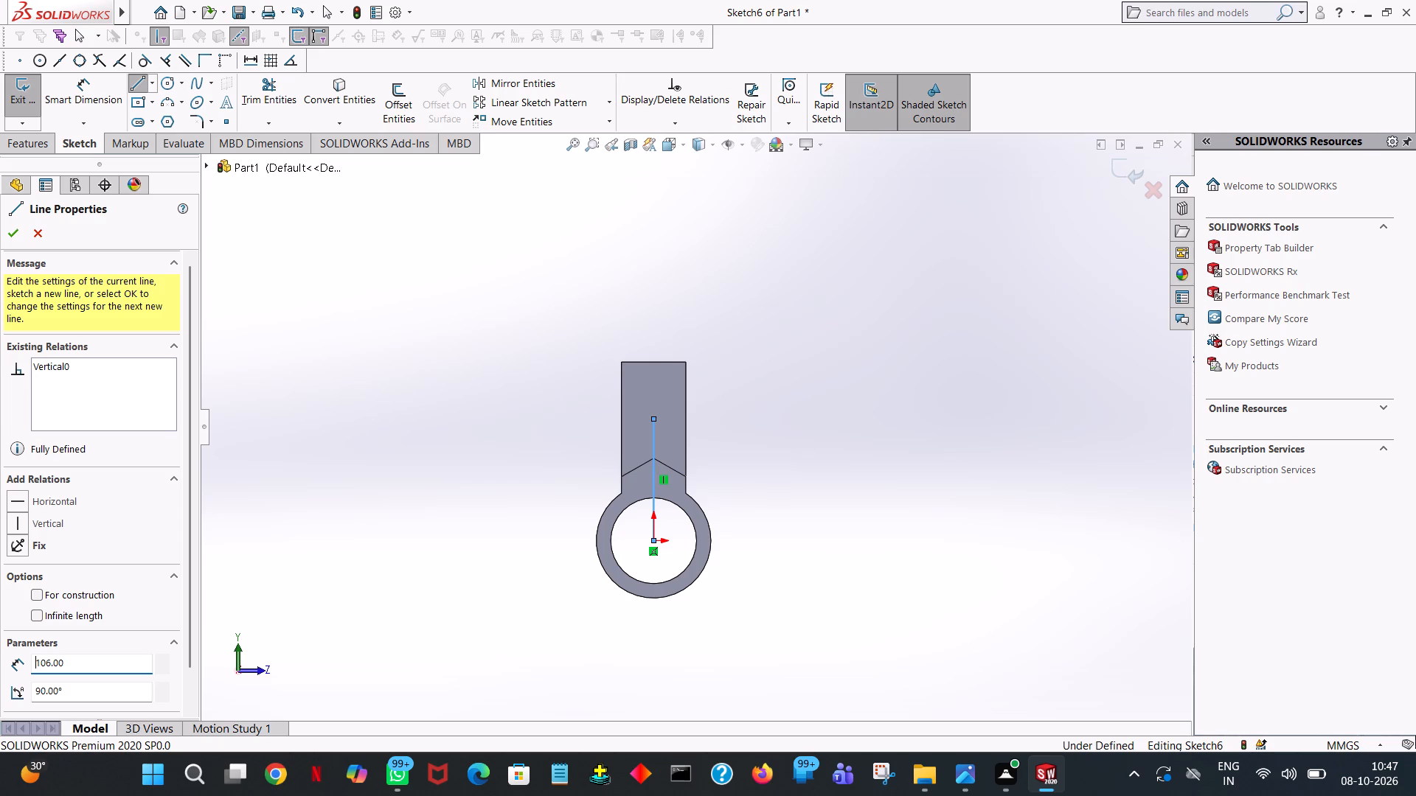
right_click(651, 399)
left_click(695, 416)
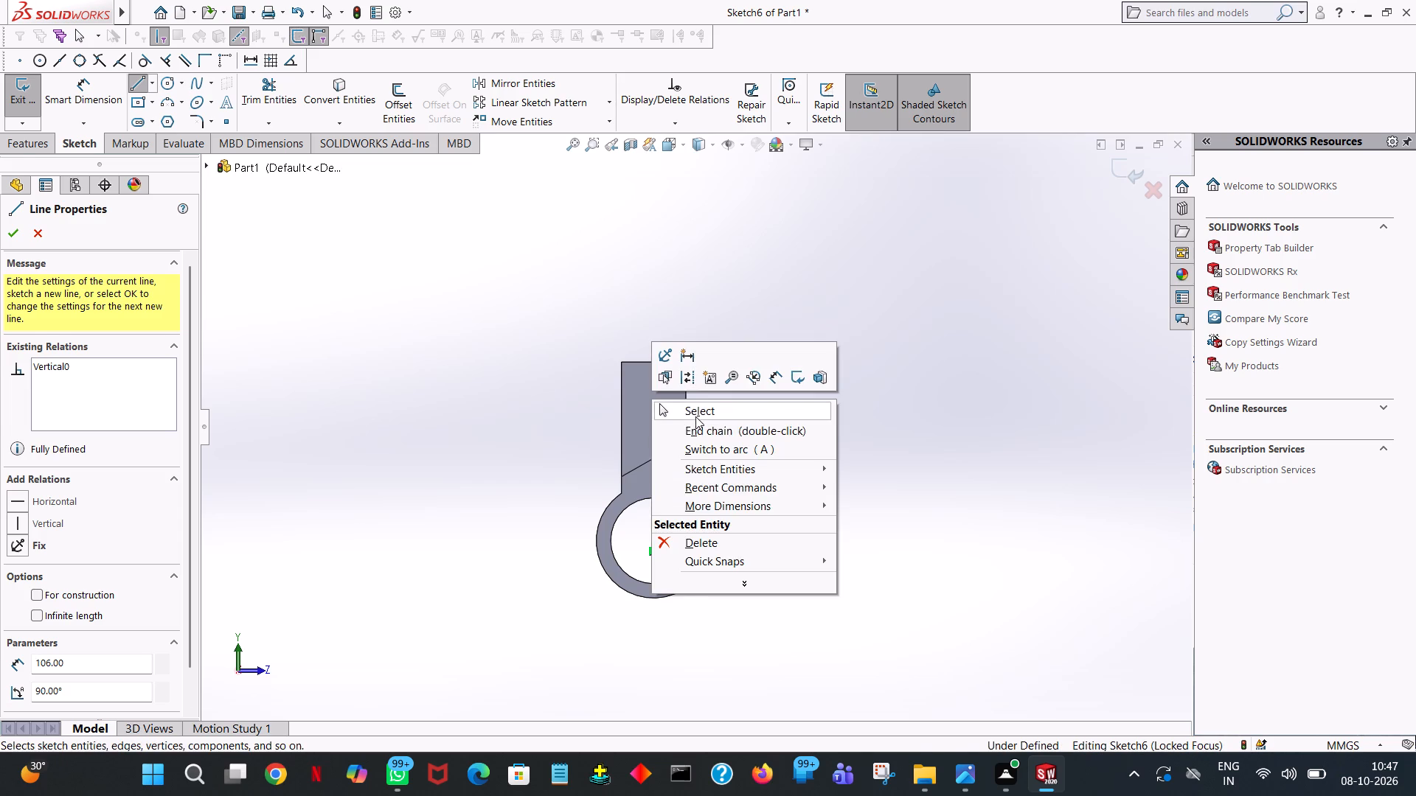
Sketch a circle of 7 mm radius centred on the upper end of the 106 mm line.
left_click(173, 85)
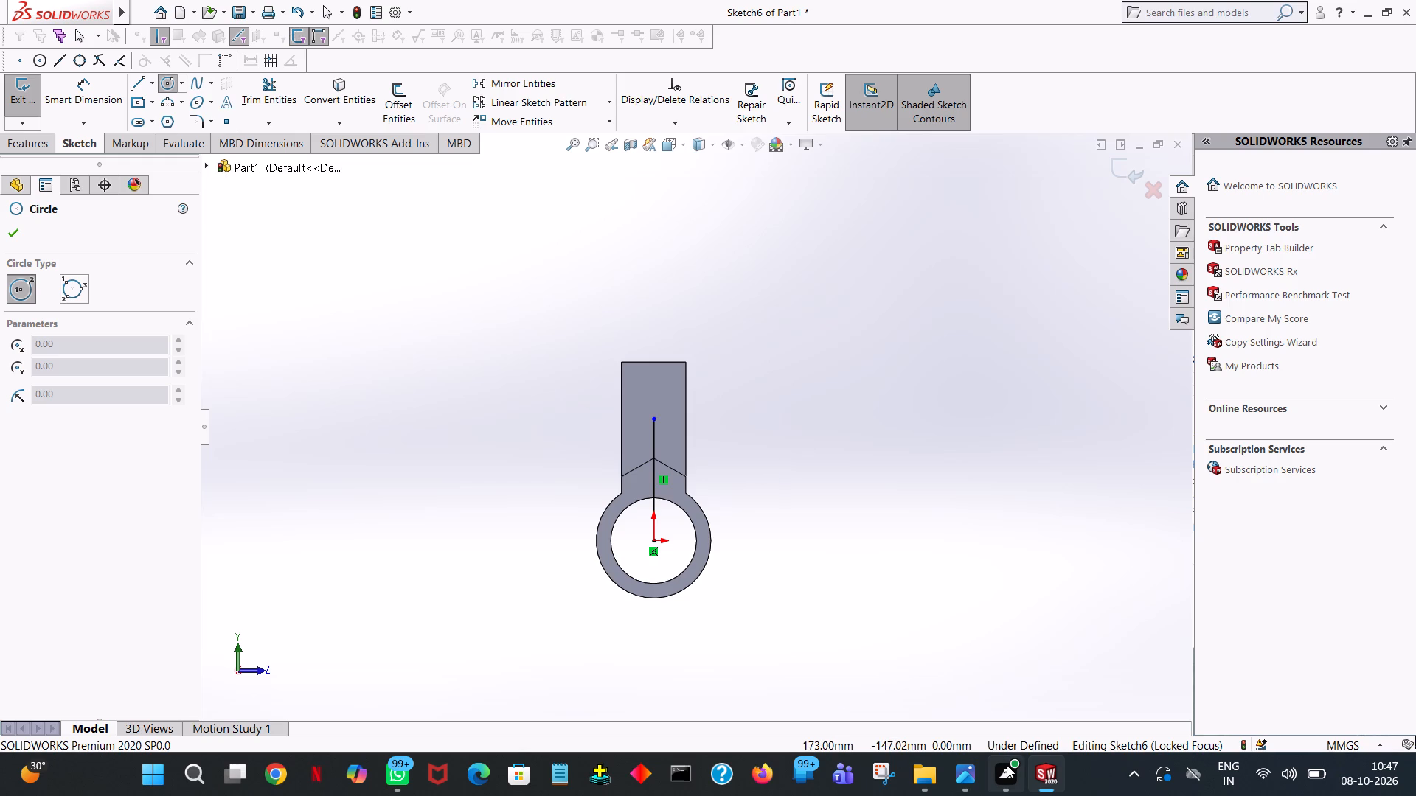
left_click(654, 419)
left_click(664, 399)
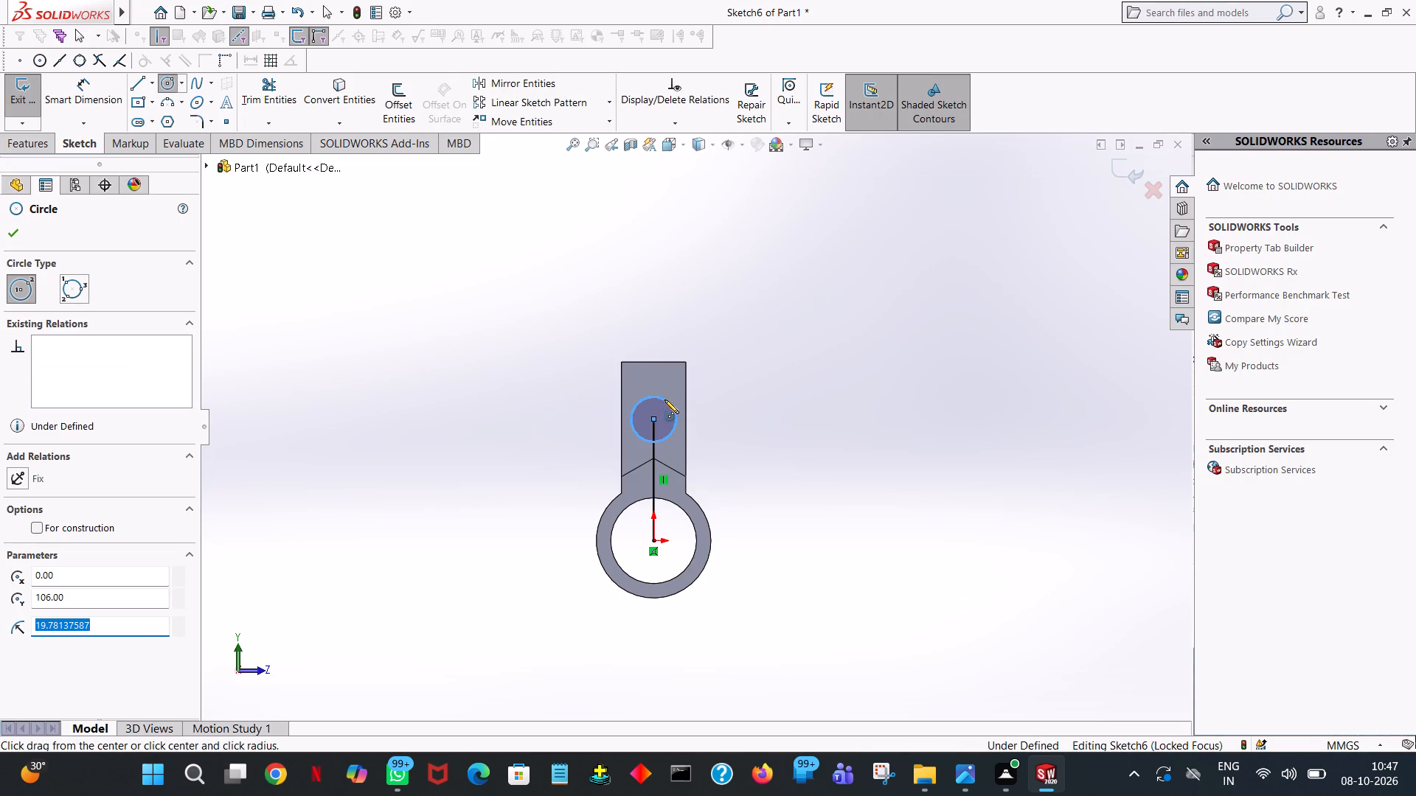
key("7")
key("Return")
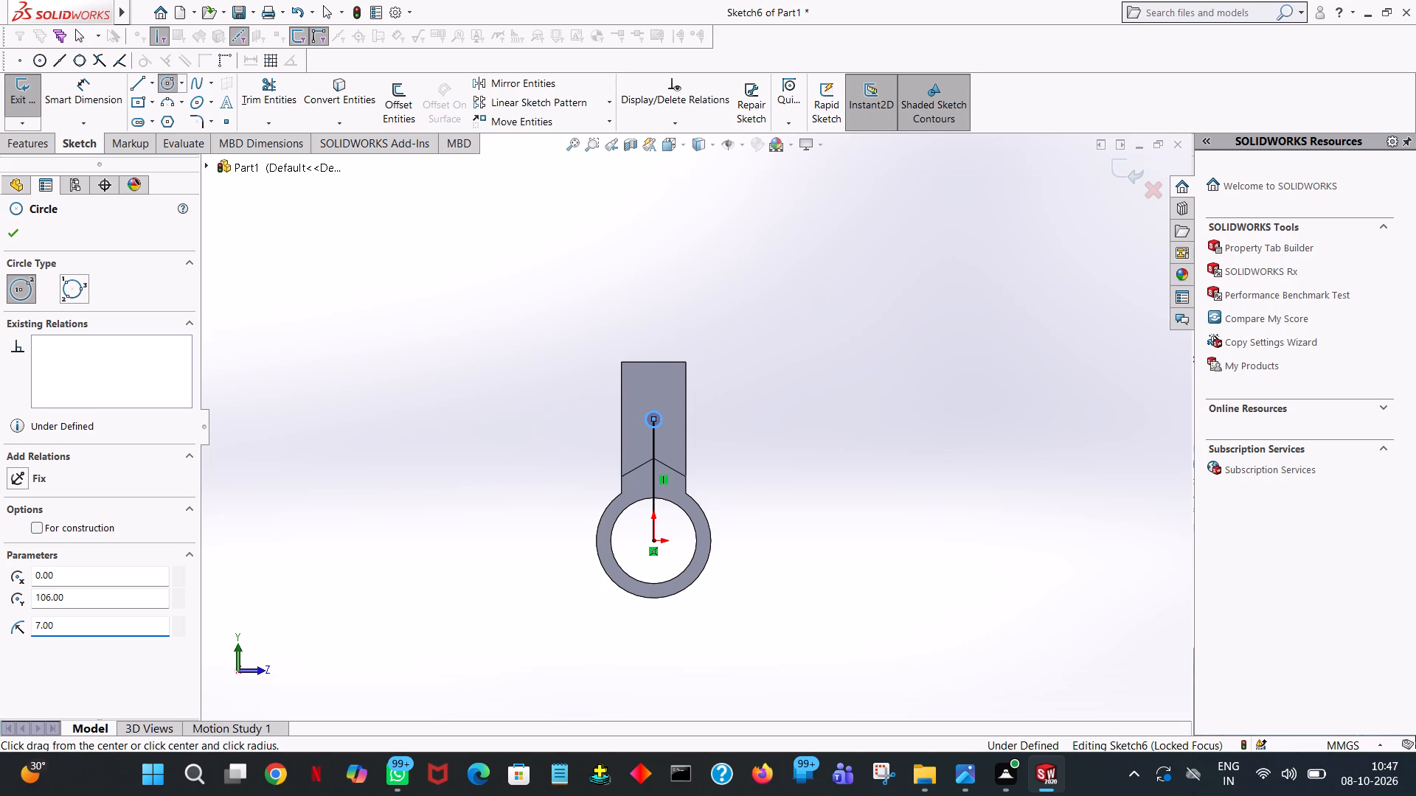
right_click(664, 399)
left_click(749, 419)
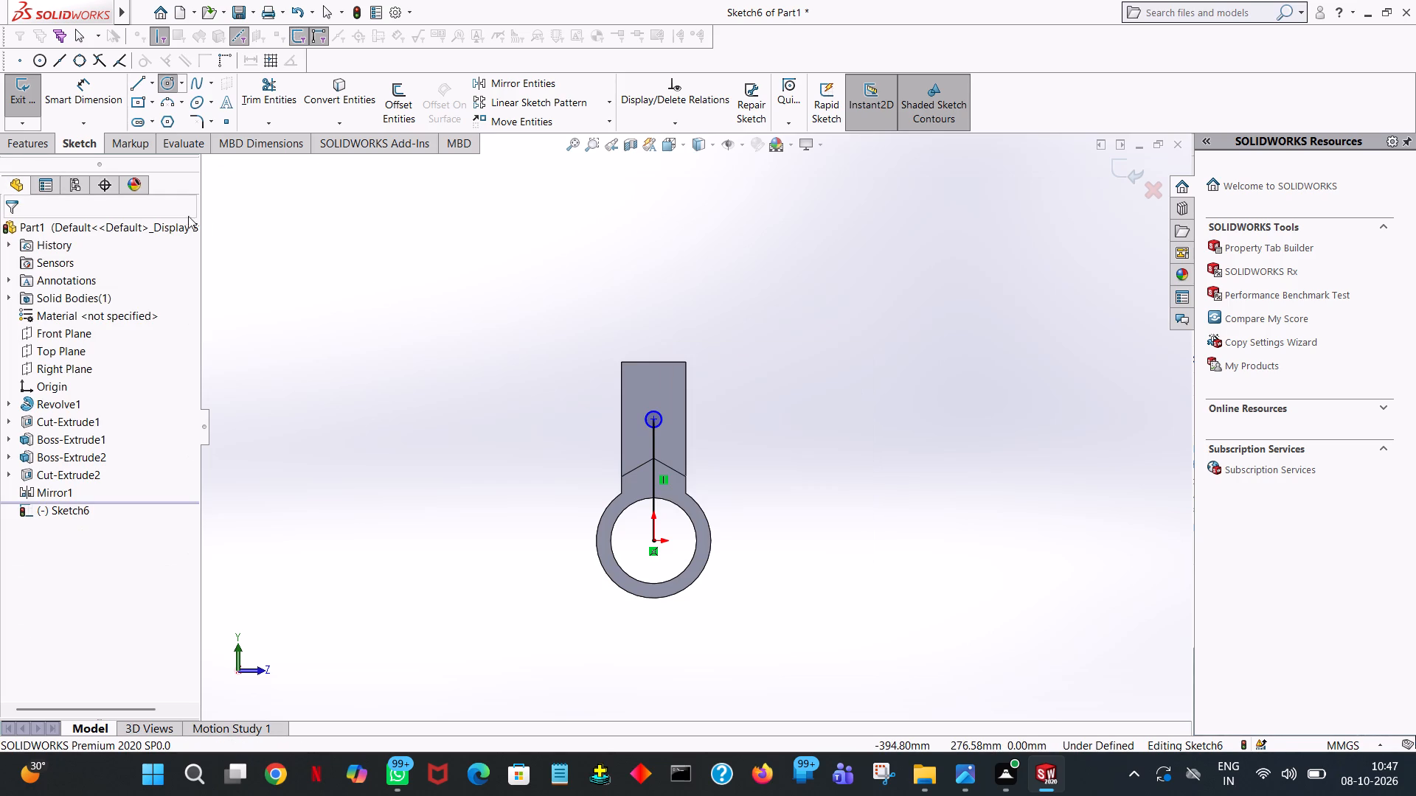
Trim away the vertical reference line outside and inside the circle, leaving only the circle.
left_click(254, 88)
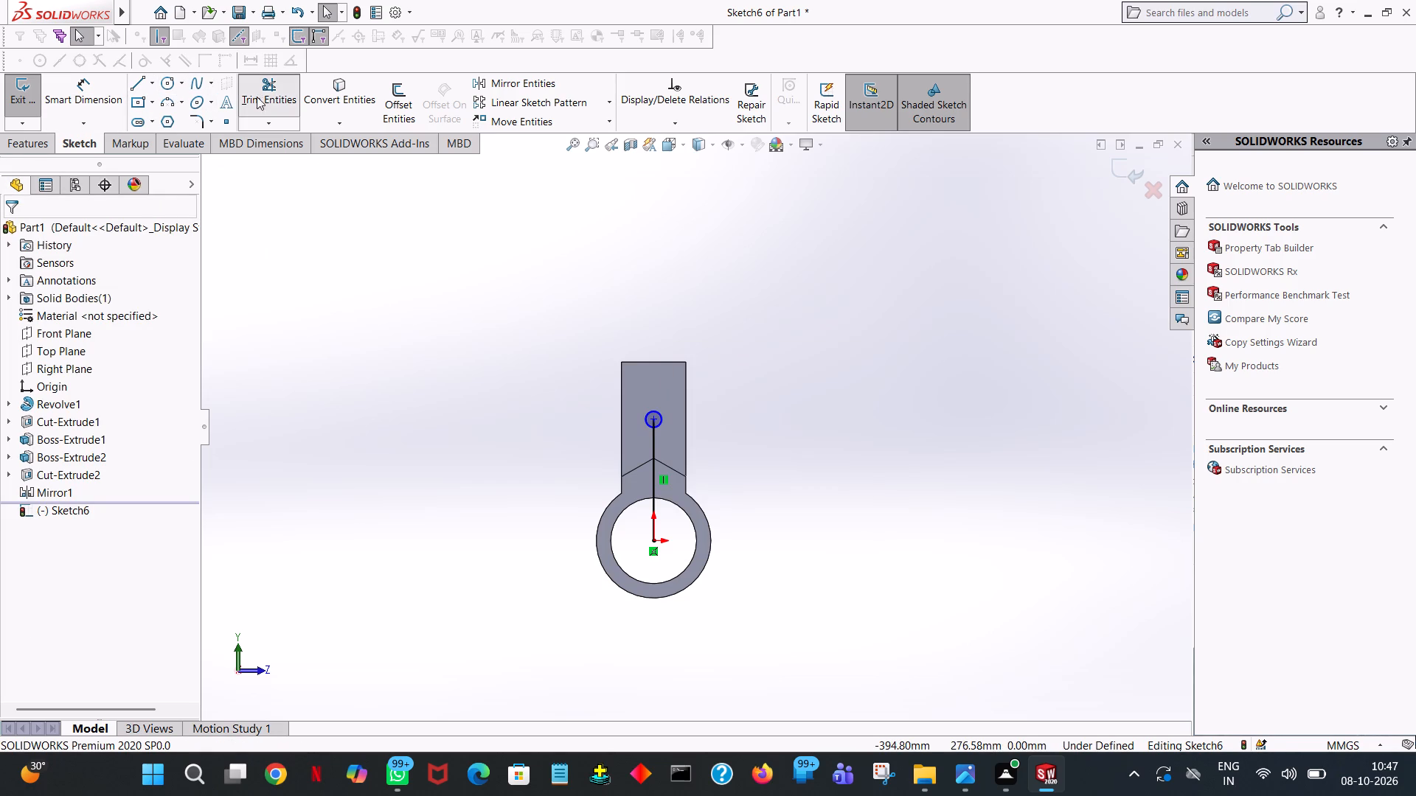
left_click(656, 478)
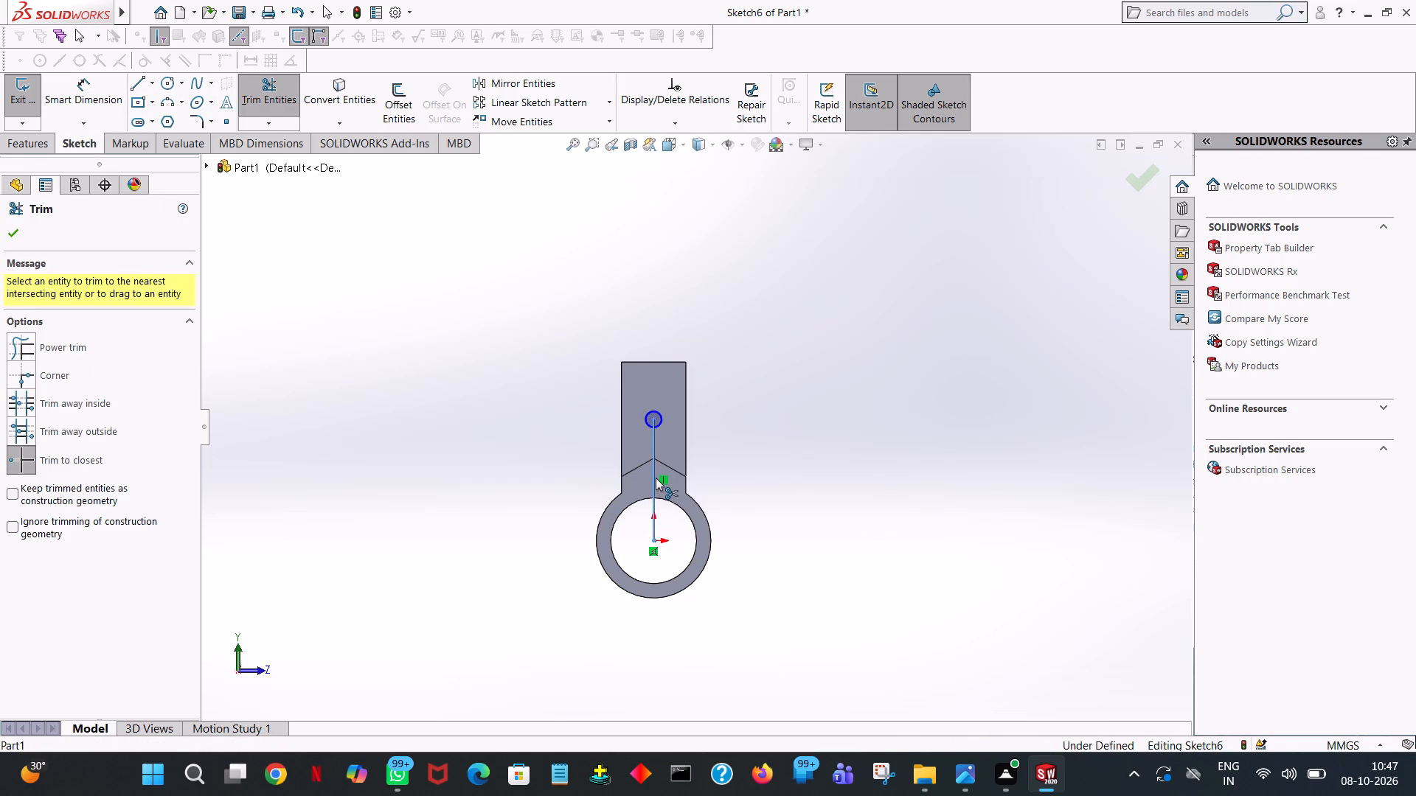
left_click(656, 423)
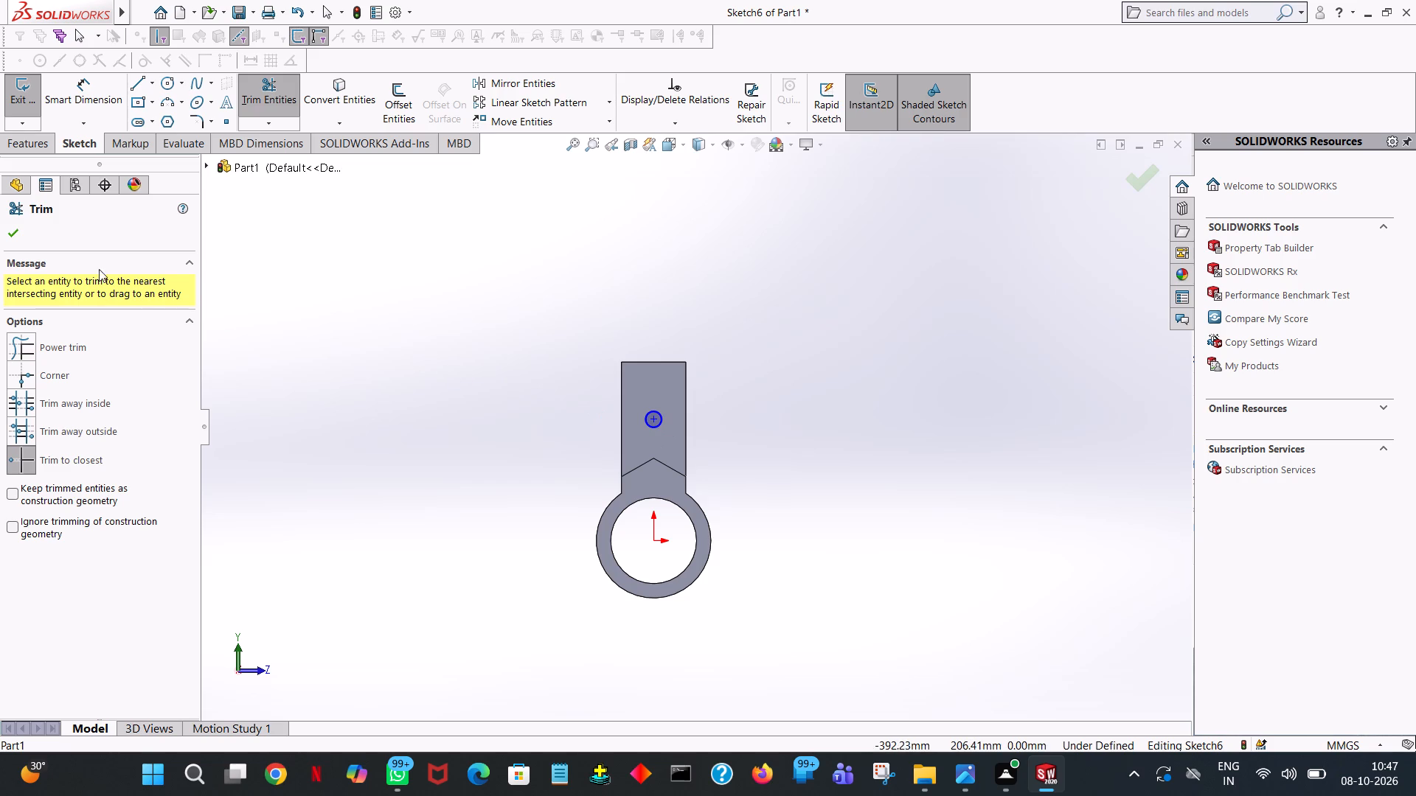
Cut the 7 mm radius circle as a 74 mm blind Extruded Cut through the mirrored upright.
left_click(16, 222)
left_click(510, 341)
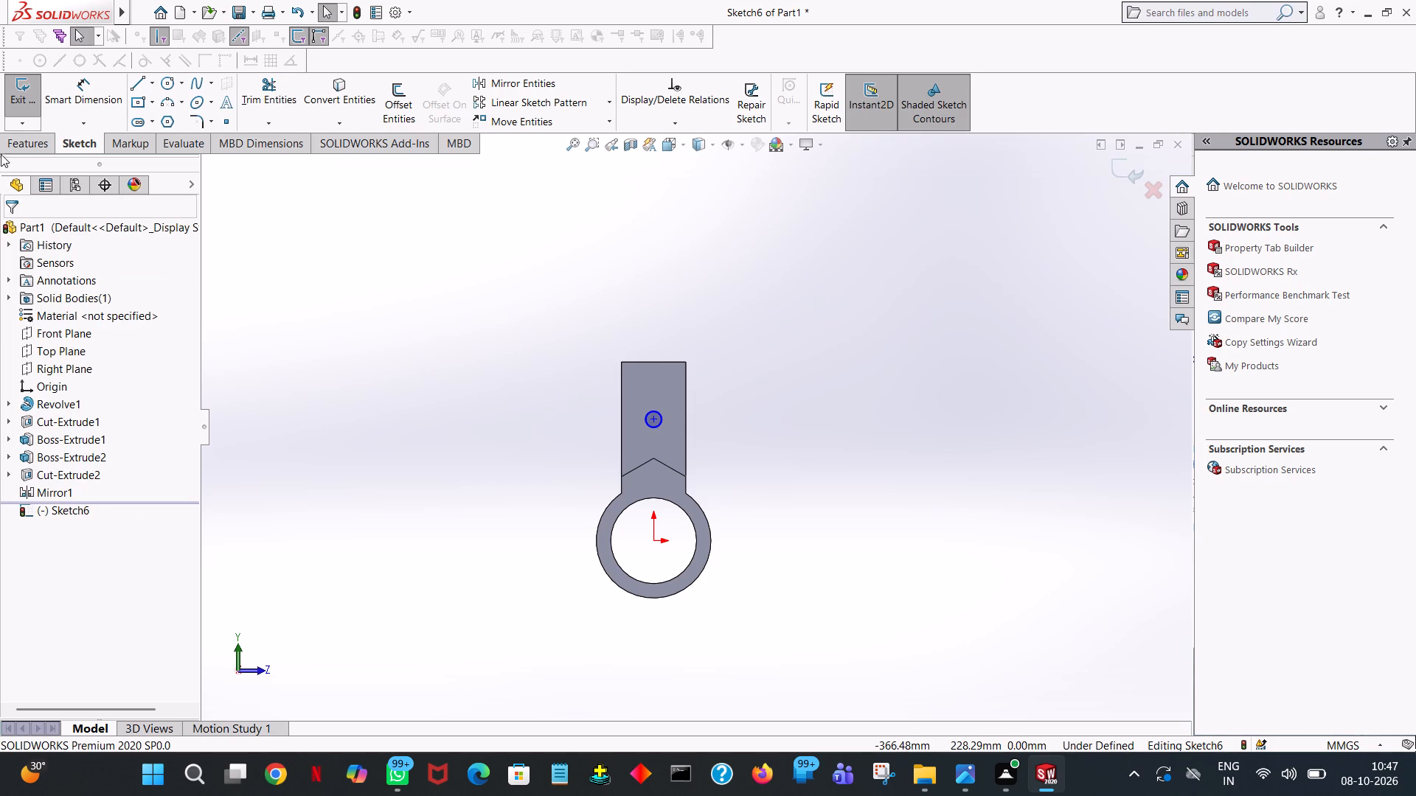
left_click(23, 144)
left_click(252, 108)
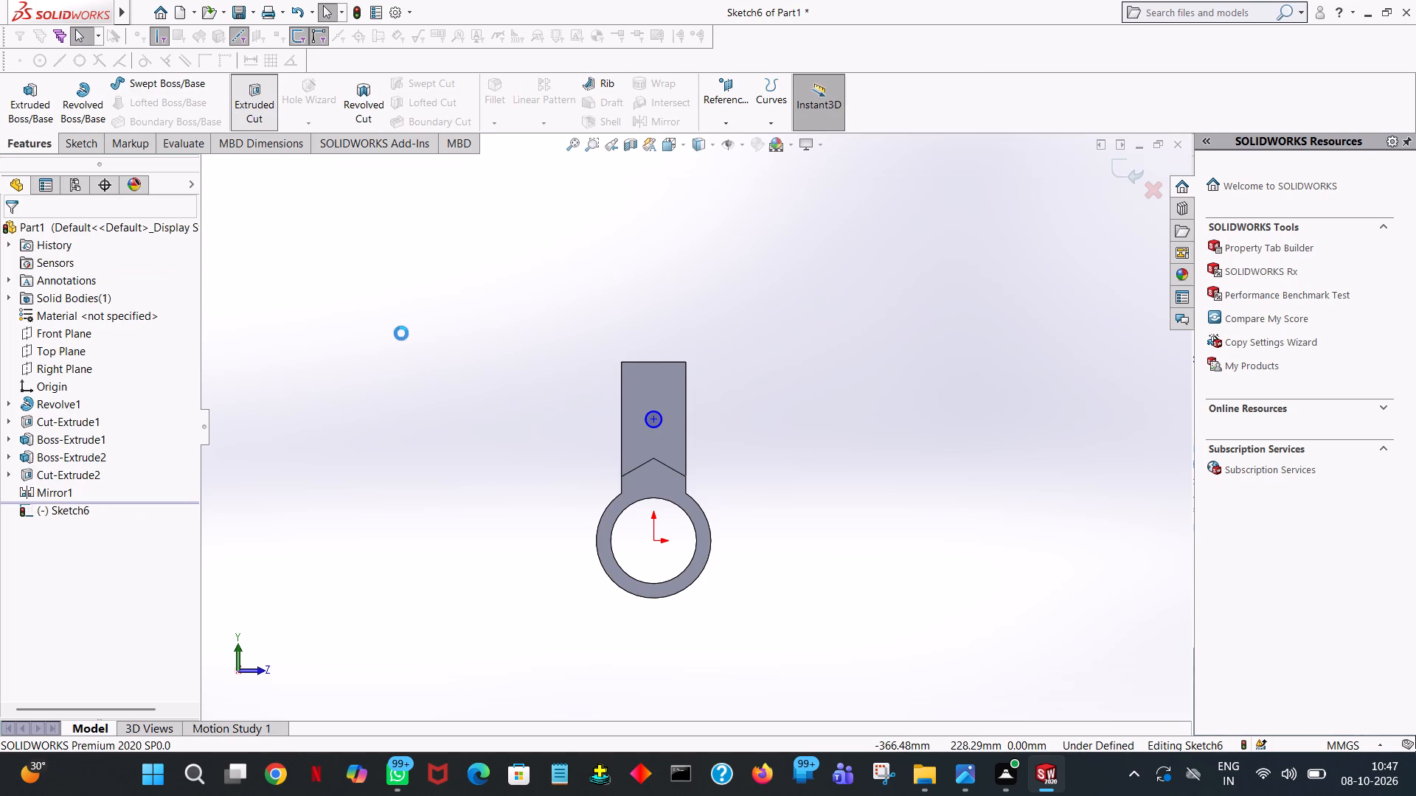
middle_click_drag(406, 341, 263, 422)
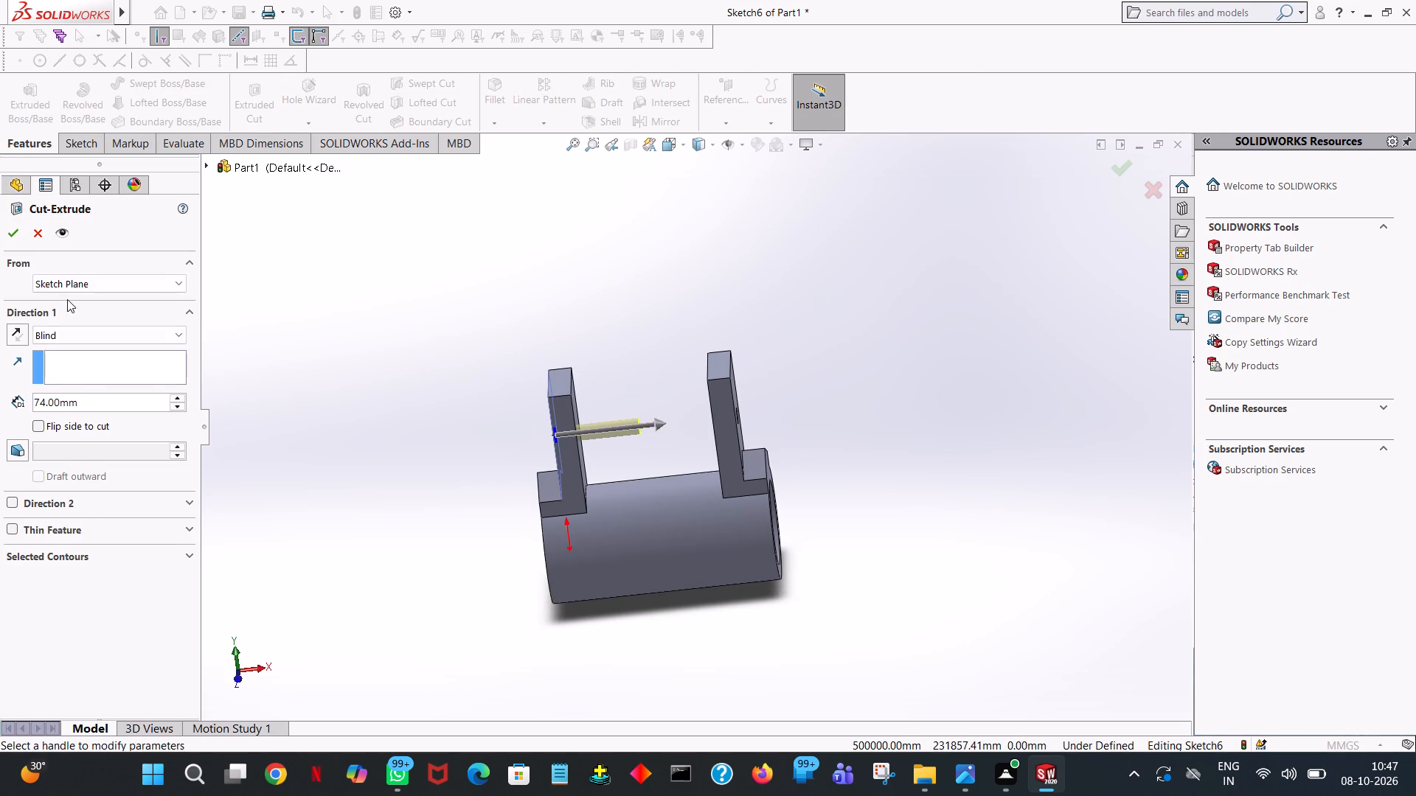
left_click(15, 232)
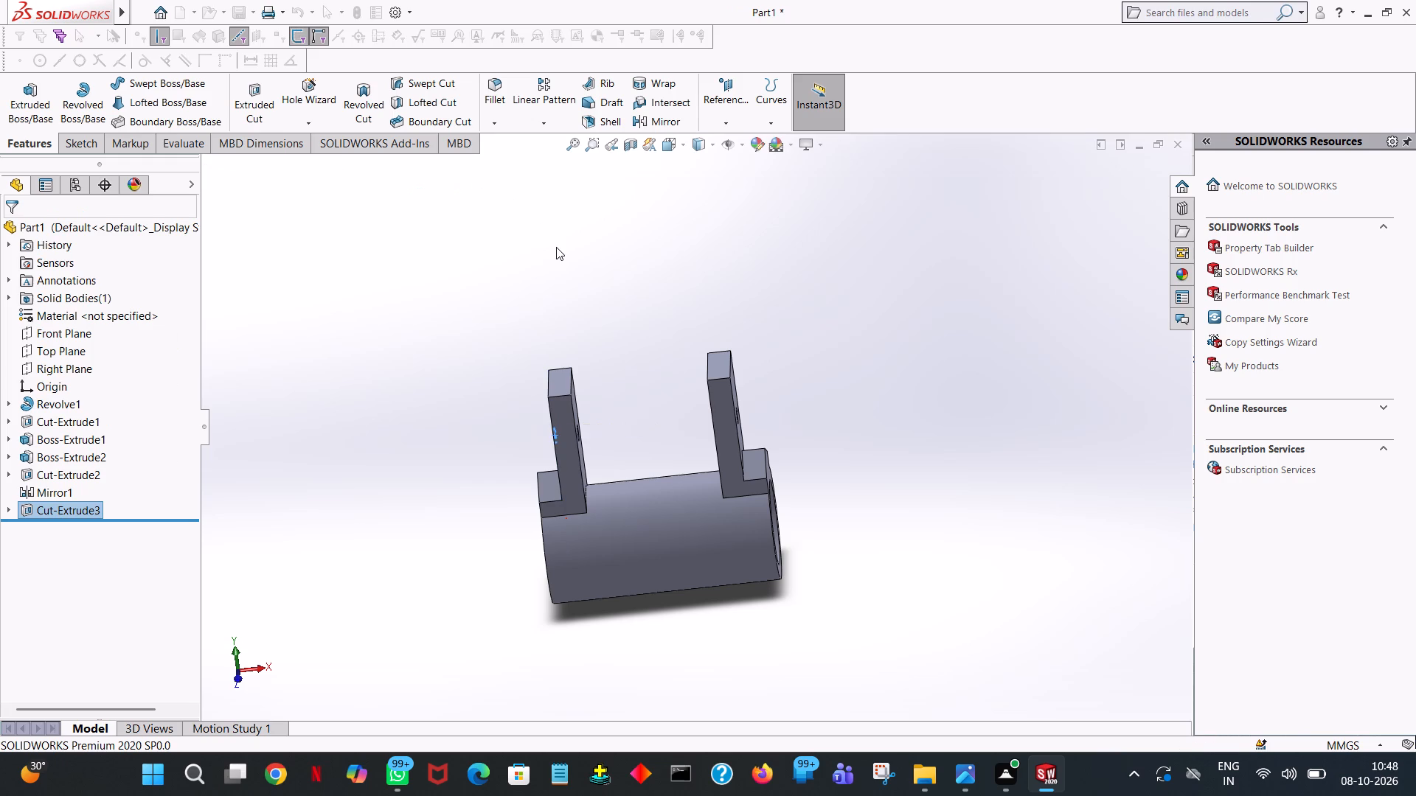
Examine the part from several sides, checking the holes in both uprights and the bore.
left_click(556, 247)
middle_click_drag(674, 267, 829, 262)
middle_click_drag(829, 265, 776, 220)
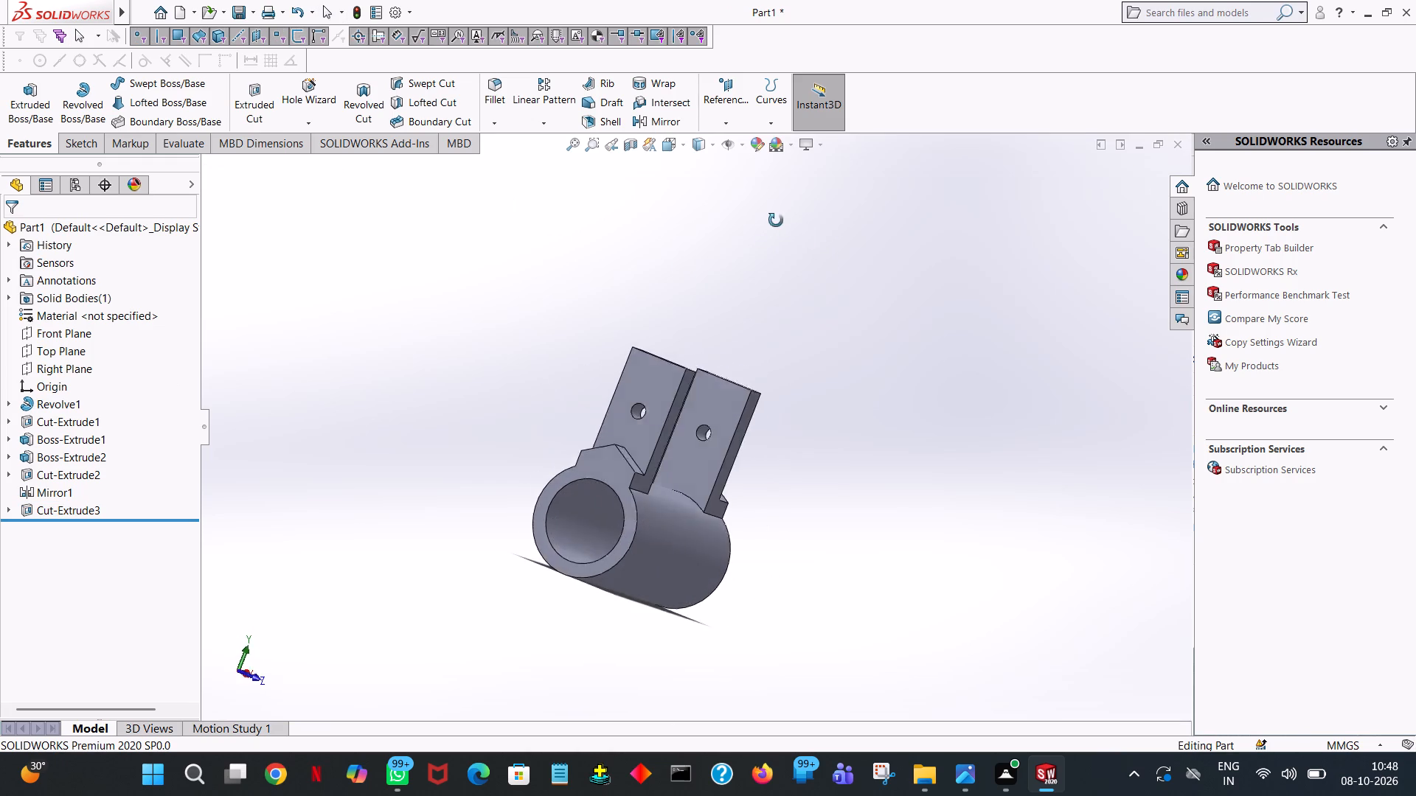
middle_click_drag(776, 220, 740, 214)
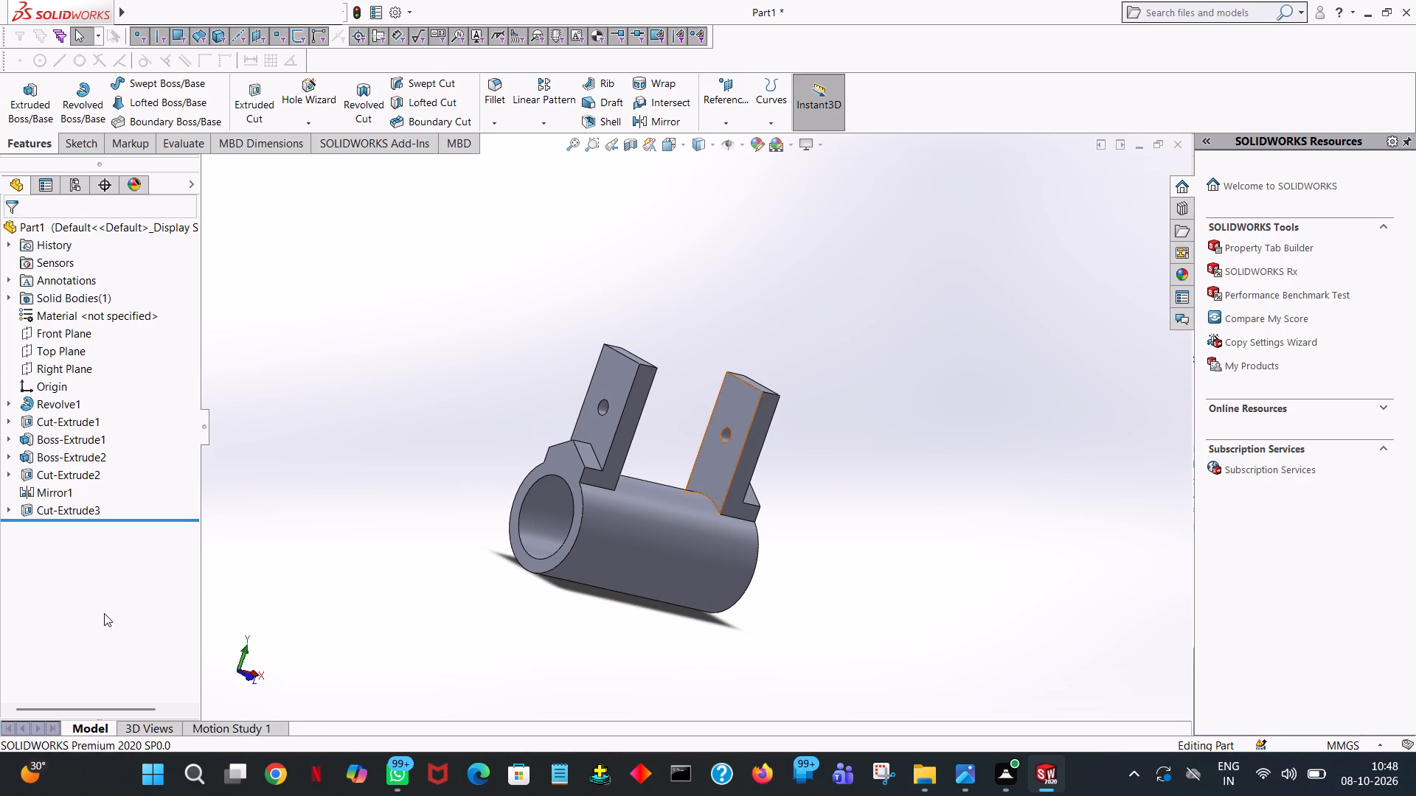
middle_click_drag(698, 573, 657, 426)
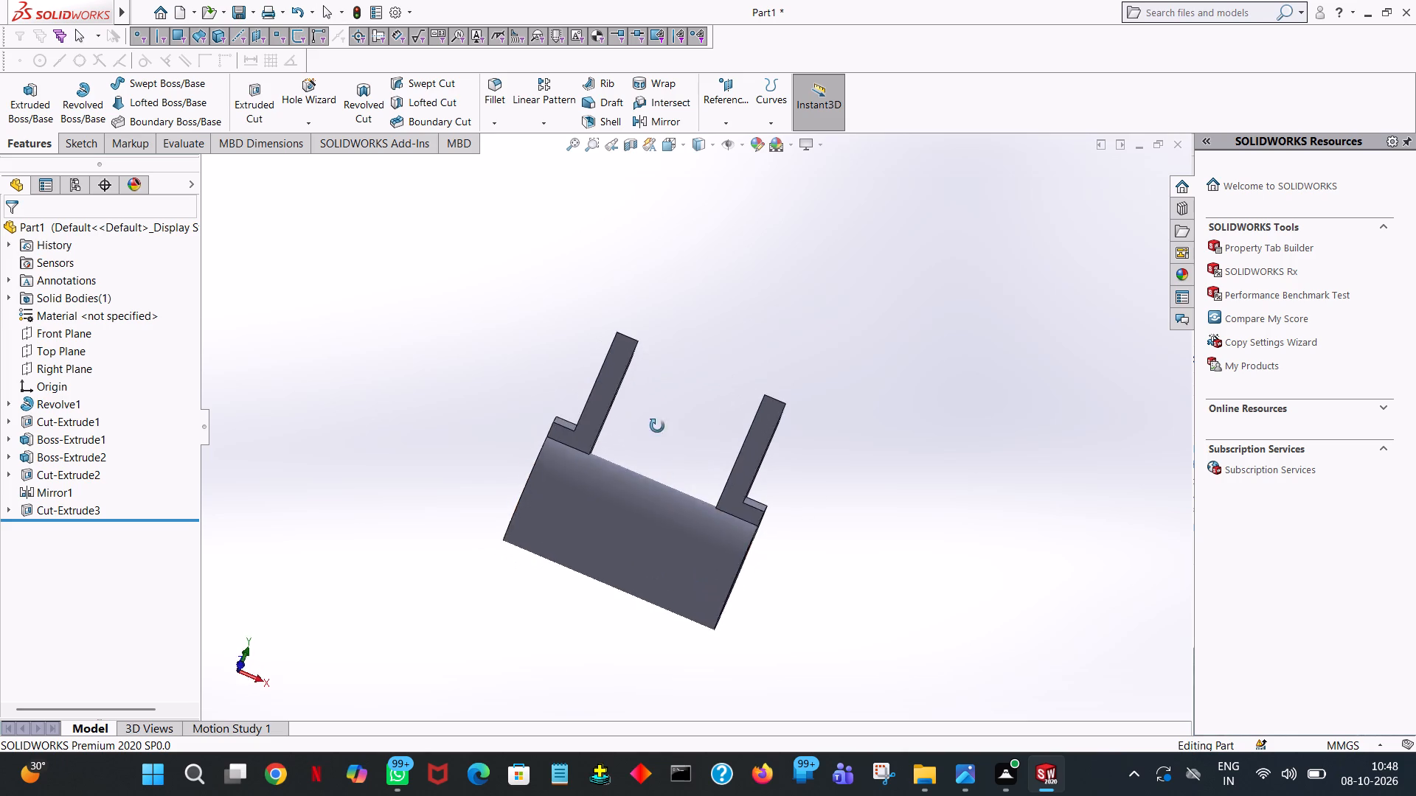
middle_click_drag(657, 426, 690, 359)
middle_click_drag(700, 430, 593, 572)
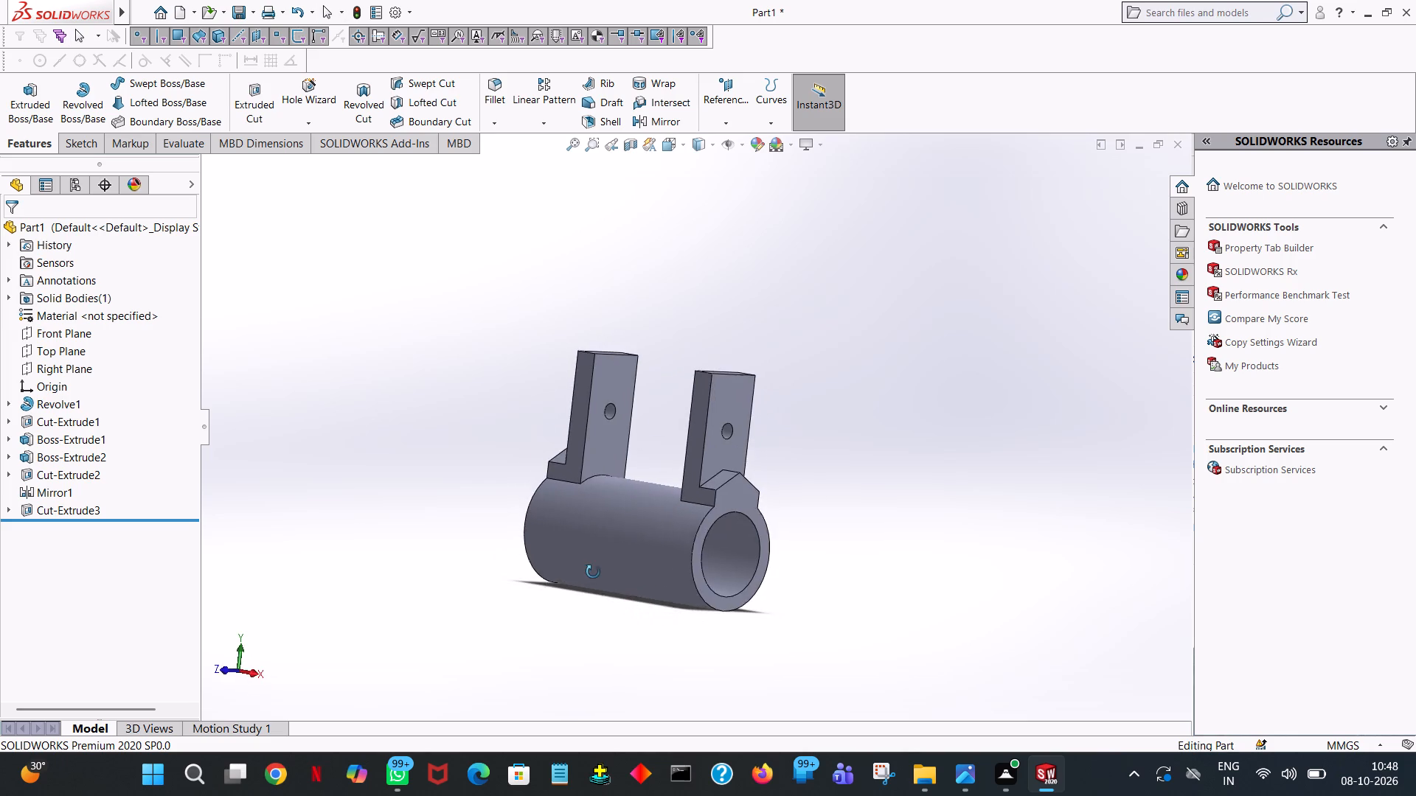
middle_click_drag(593, 572, 635, 596)
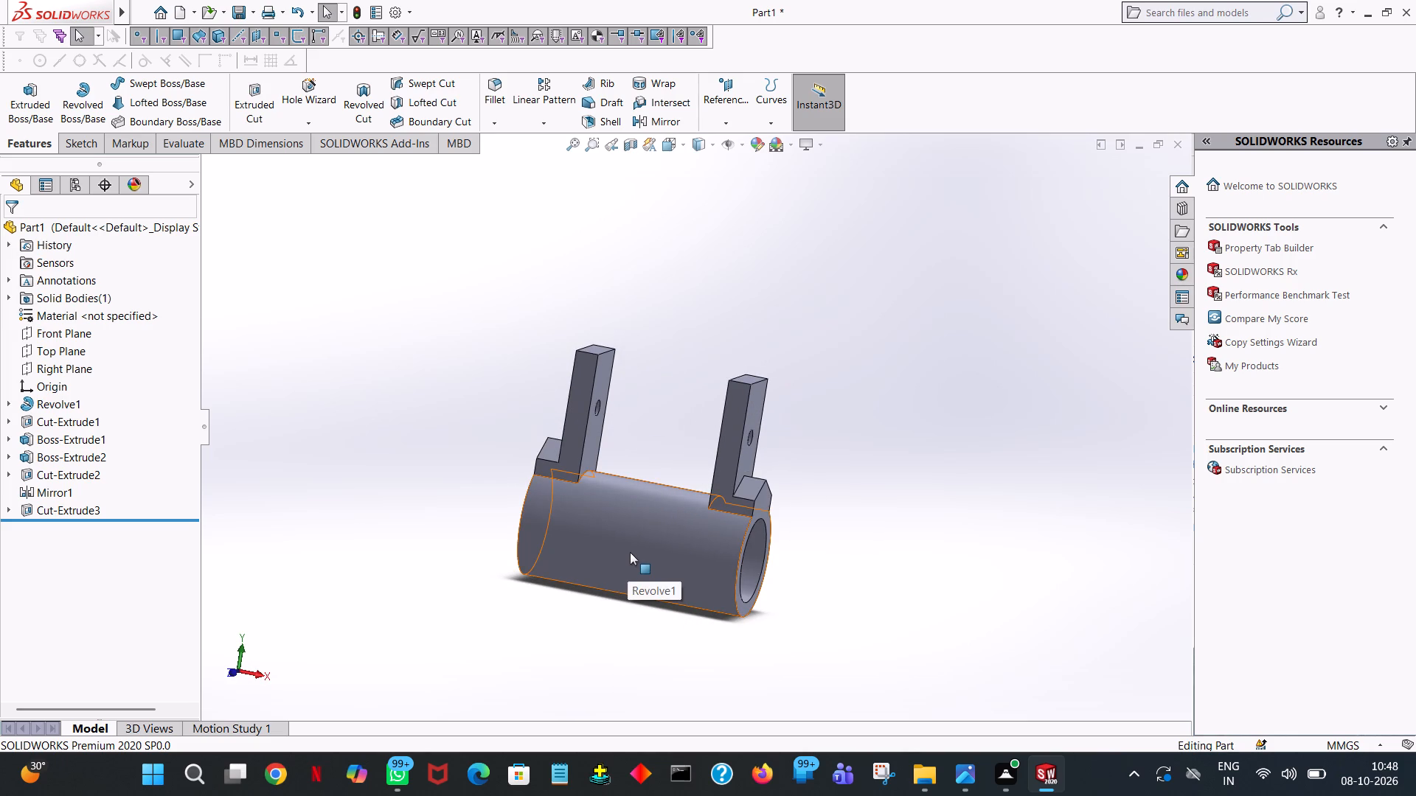
Fillet the curved edge where the mirrored upright's inner face meets the cylinder with a 12 mm radius.
left_click(500, 88)
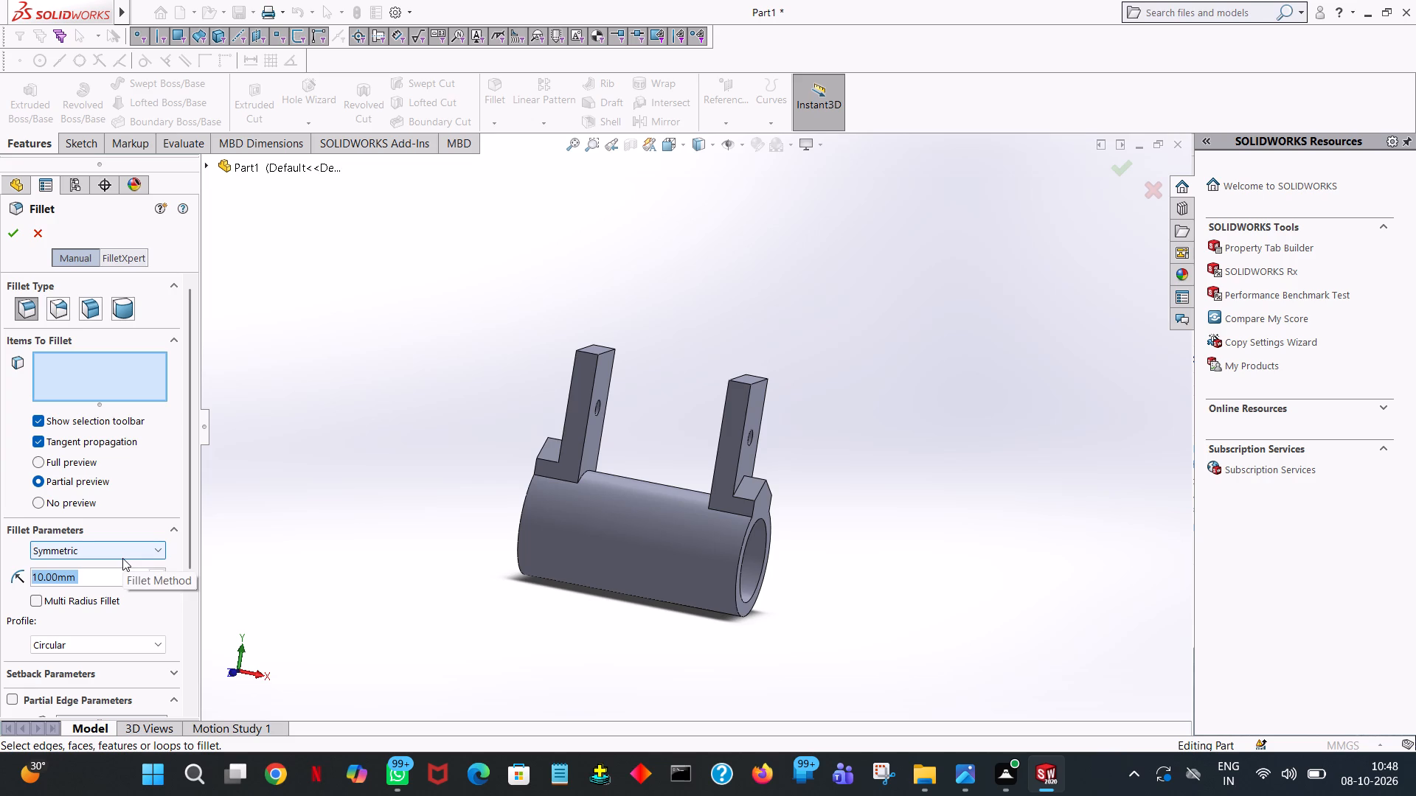
type("12")
key("Return")
middle_click_drag(576, 500, 527, 516)
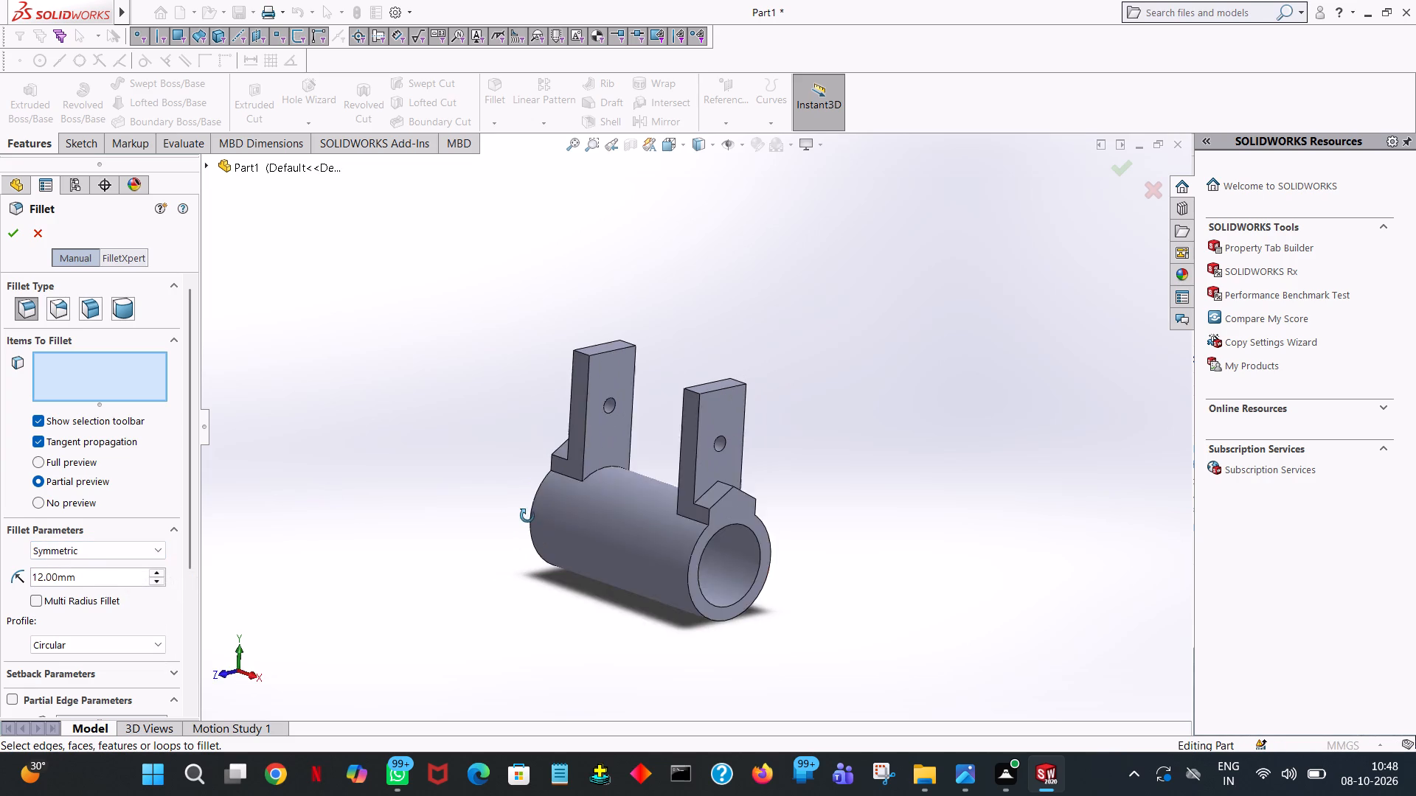
middle_click_drag(527, 516, 517, 520)
left_click(609, 465)
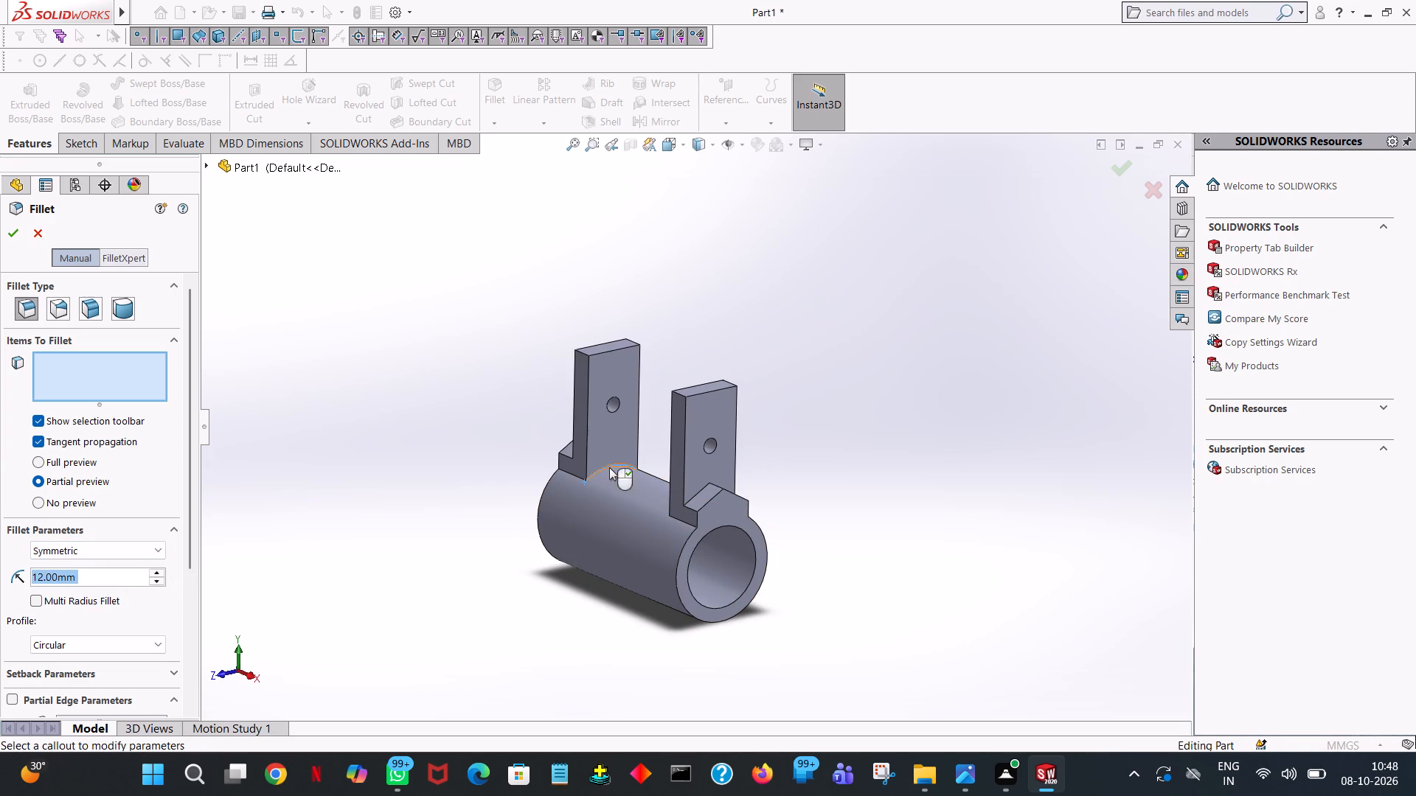
middle_click_drag(620, 503, 659, 541)
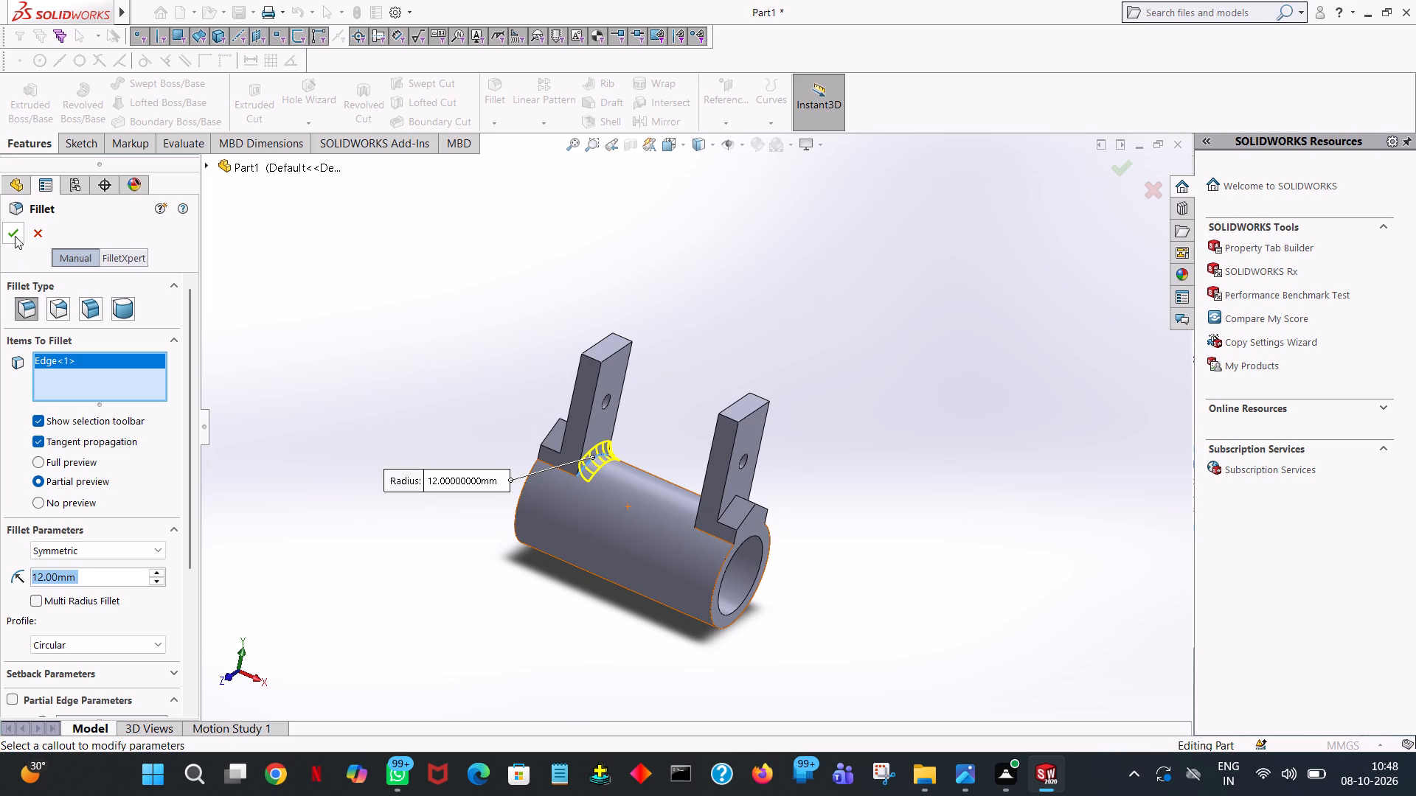
left_click(15, 236)
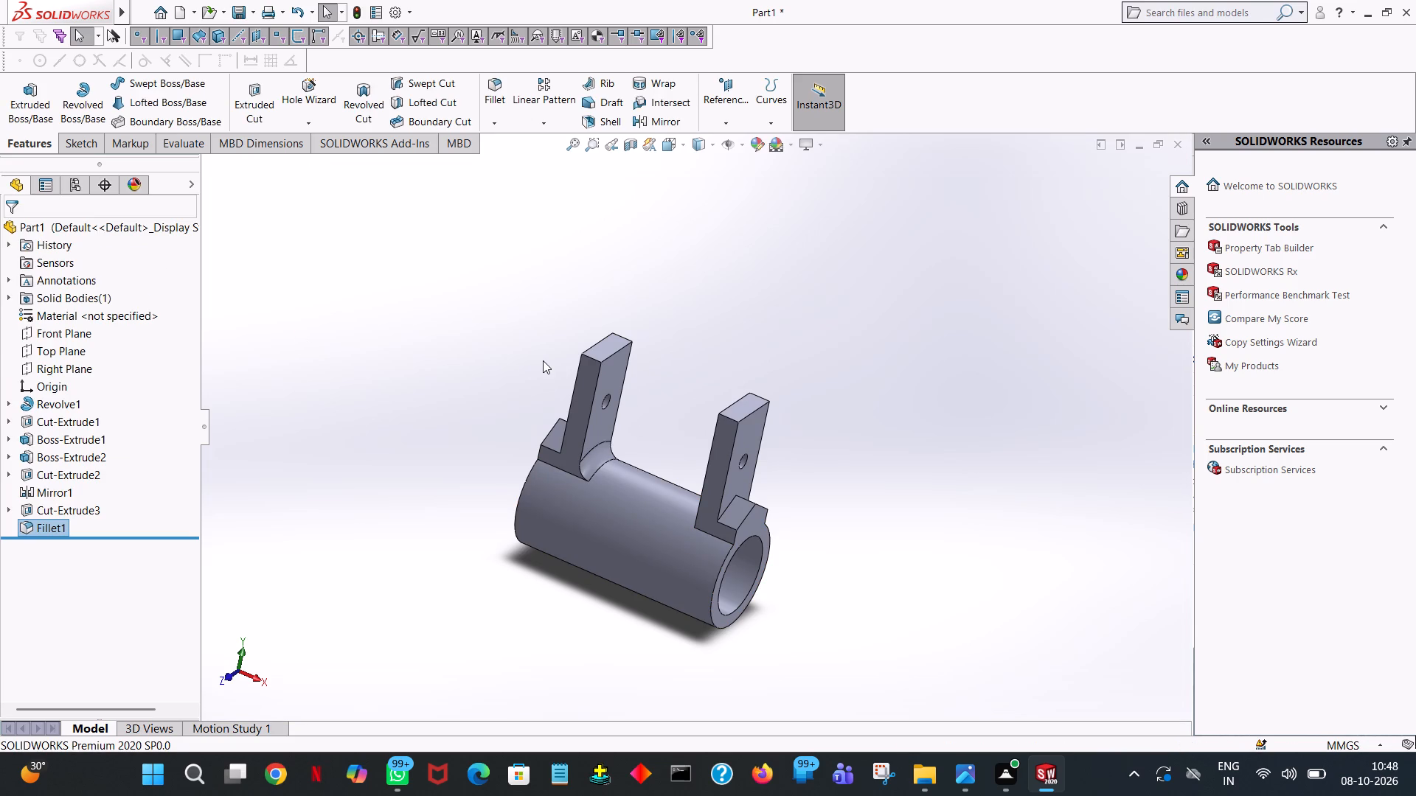
Fillet the matching curved edge at the base of the other upright's inner face with a 12 mm radius.
left_click(499, 82)
scroll(702, 510, "down", 1, "ctrl")
scroll(702, 510, "up", 4, "ctrl")
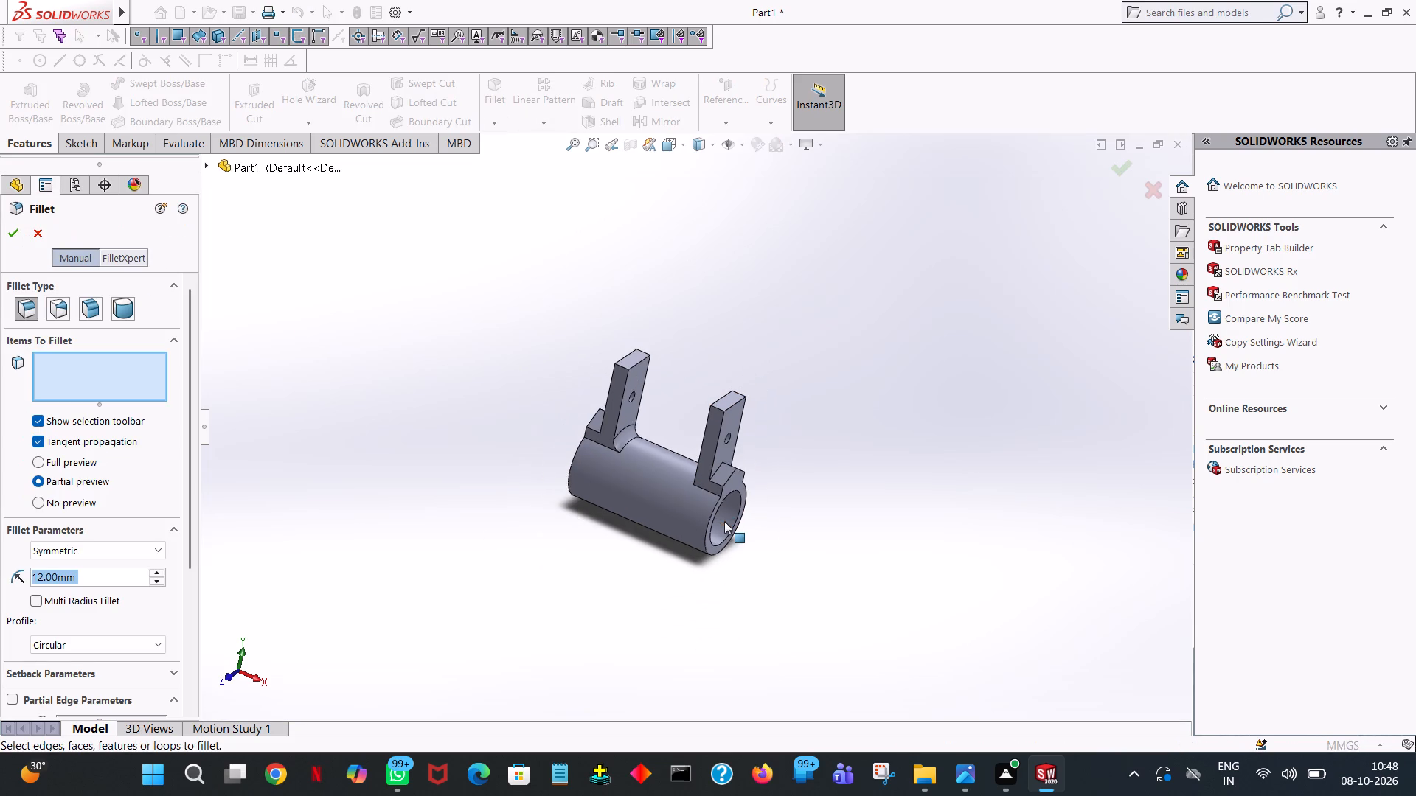
scroll(724, 521, "down", 8, "ctrl")
middle_click_drag(694, 430, 768, 482)
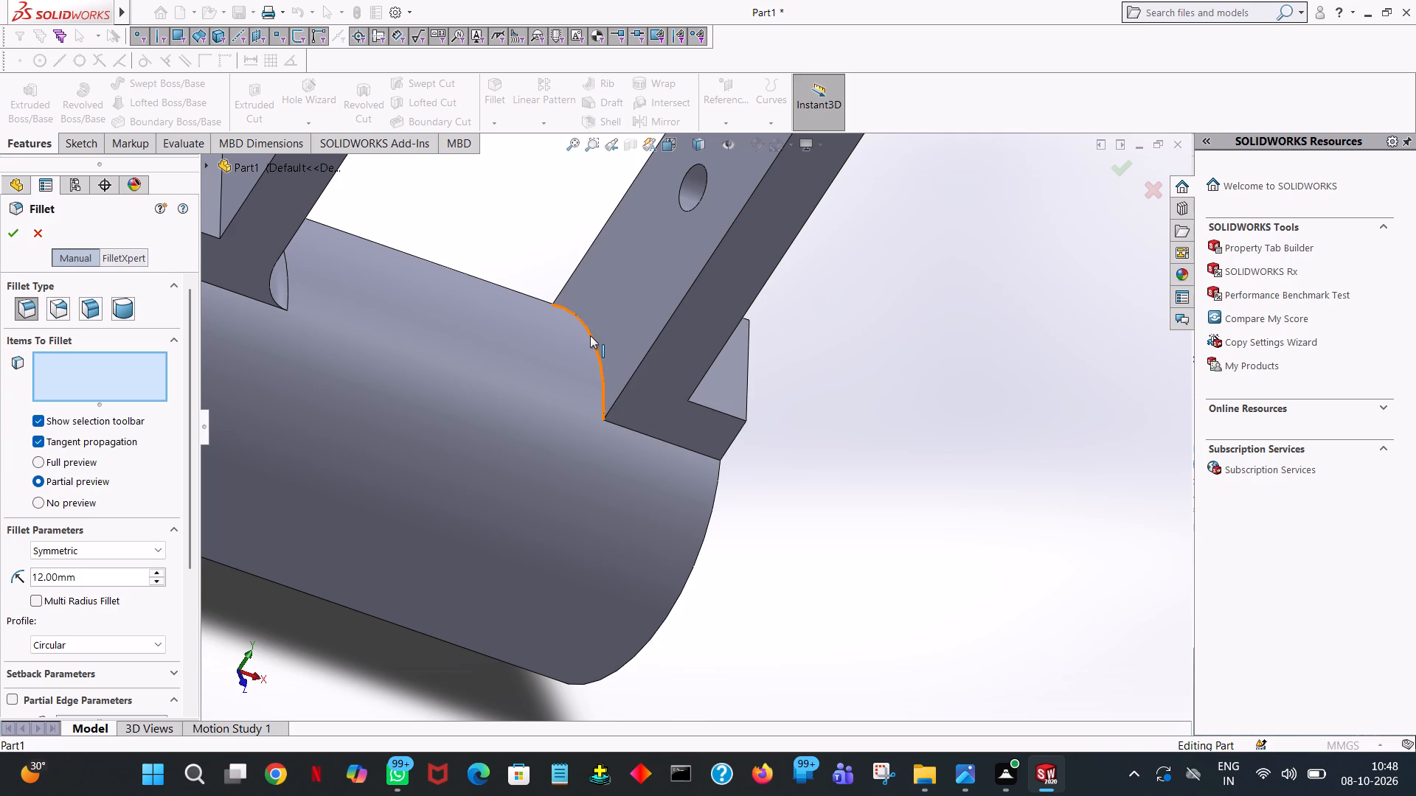
left_click(591, 337)
left_click(17, 232)
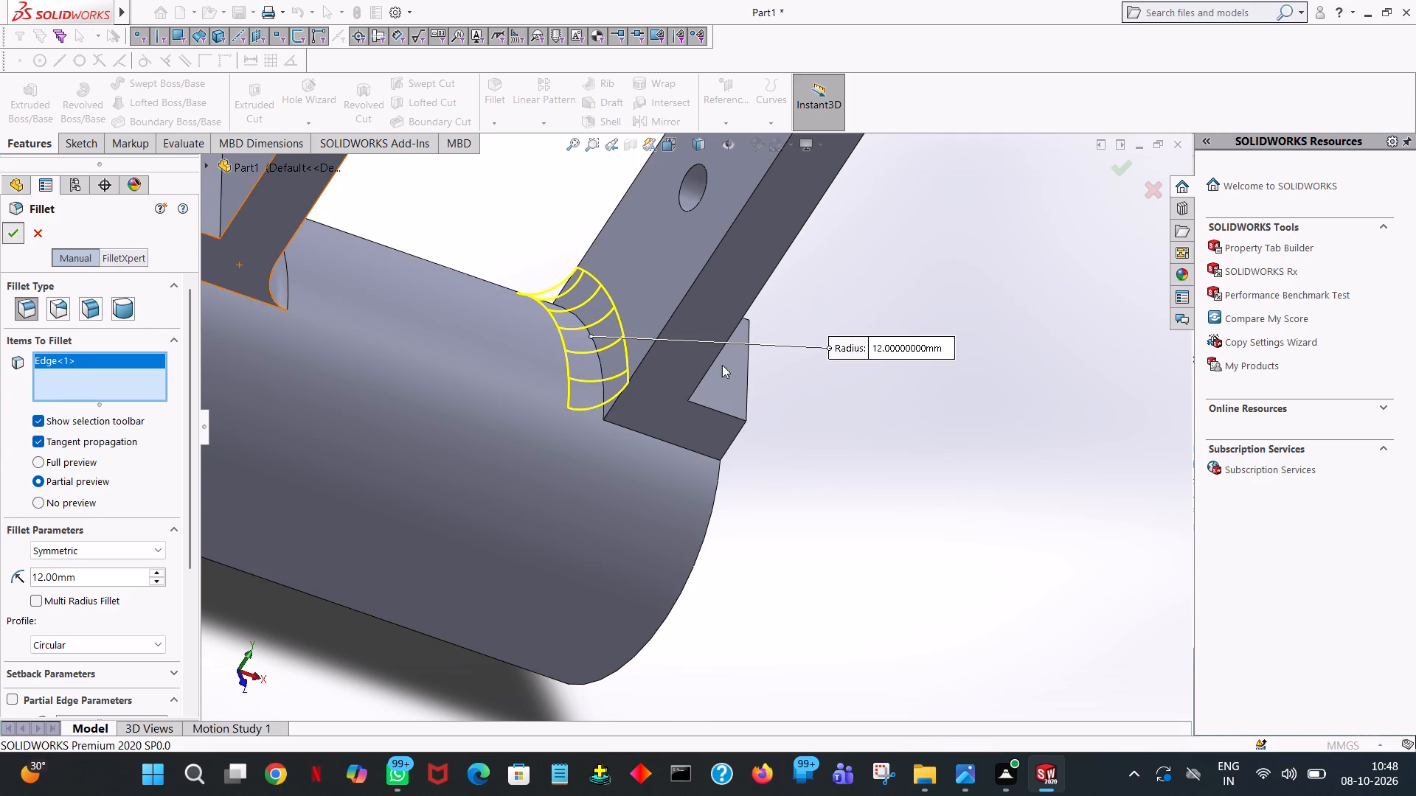
left_click(866, 422)
Examine the fillets at the base of both uprights from several angles, including the isometric view.
scroll(867, 422, "down", 2, "ctrl")
scroll(867, 422, "up", 7, "ctrl")
middle_click_drag(822, 391, 696, 335)
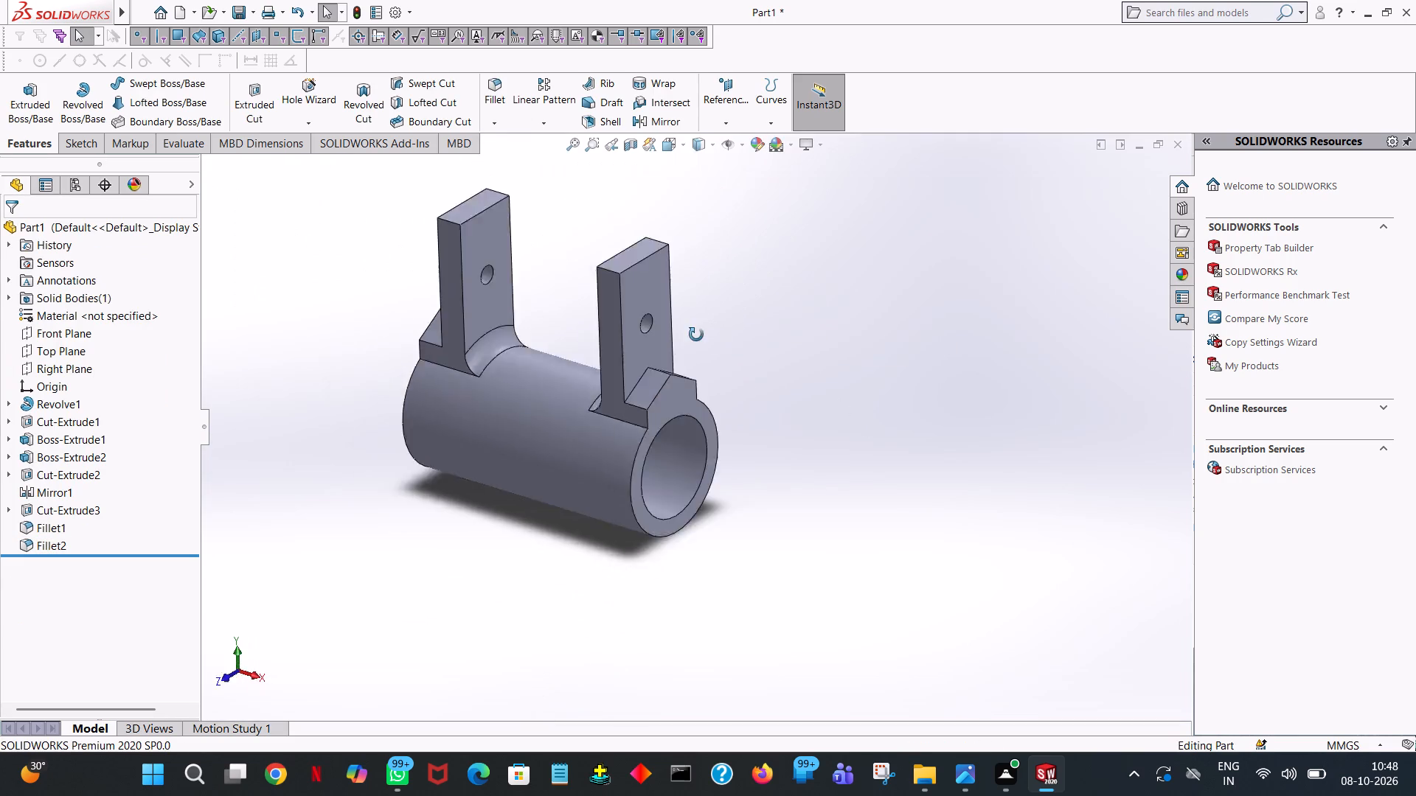
middle_click_drag(696, 335, 750, 251)
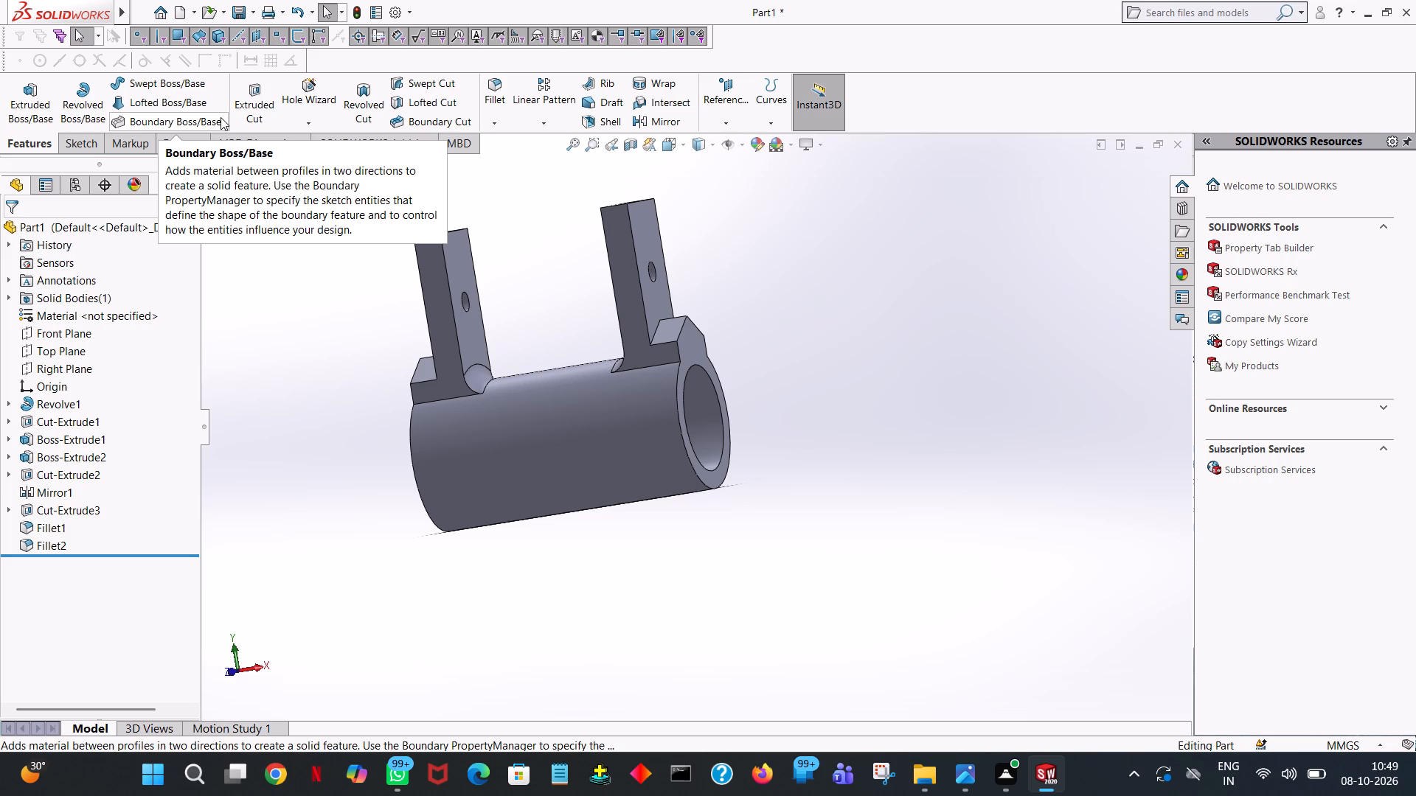
key("ctrl+7")
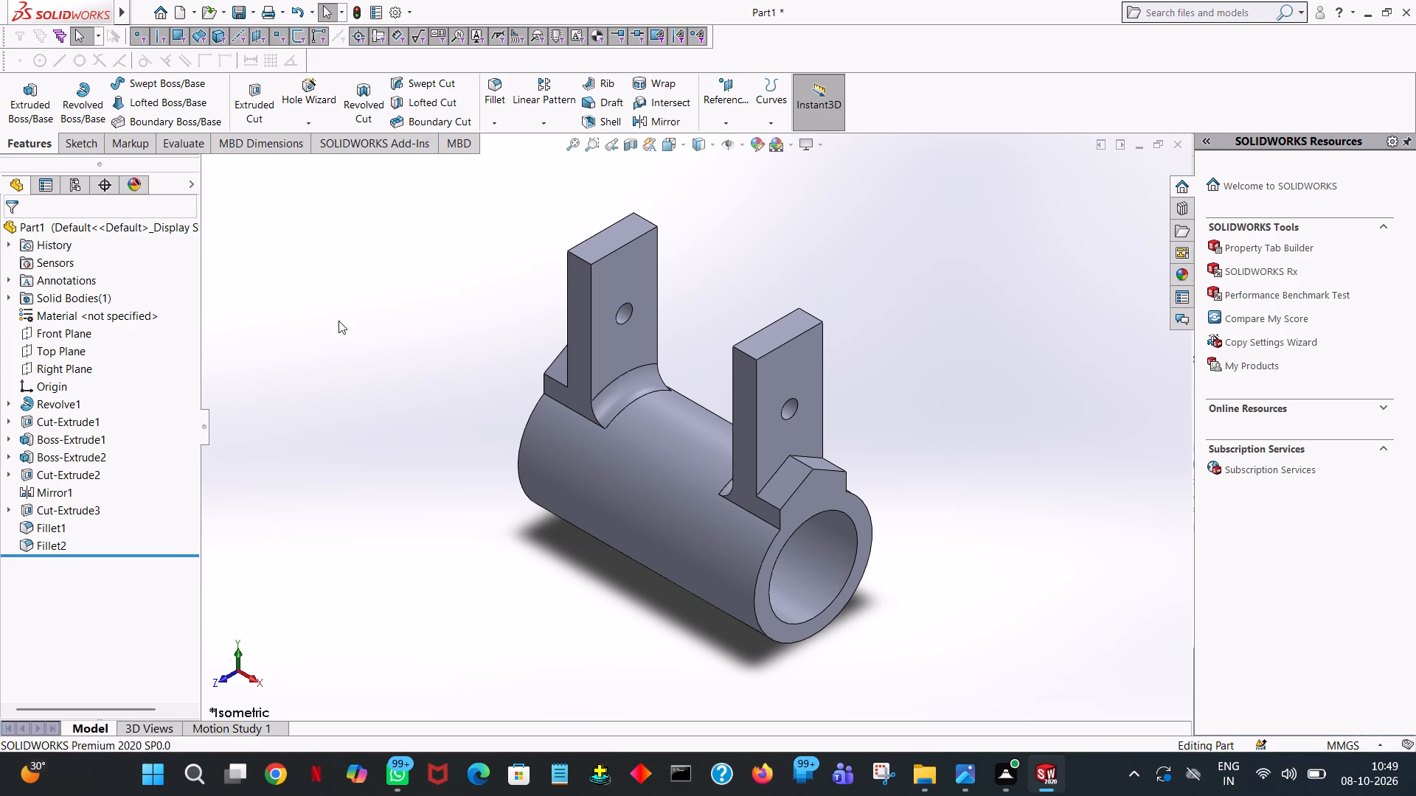
middle_click_drag(354, 423, 361, 450)
middle_click_drag(391, 515, 431, 601)
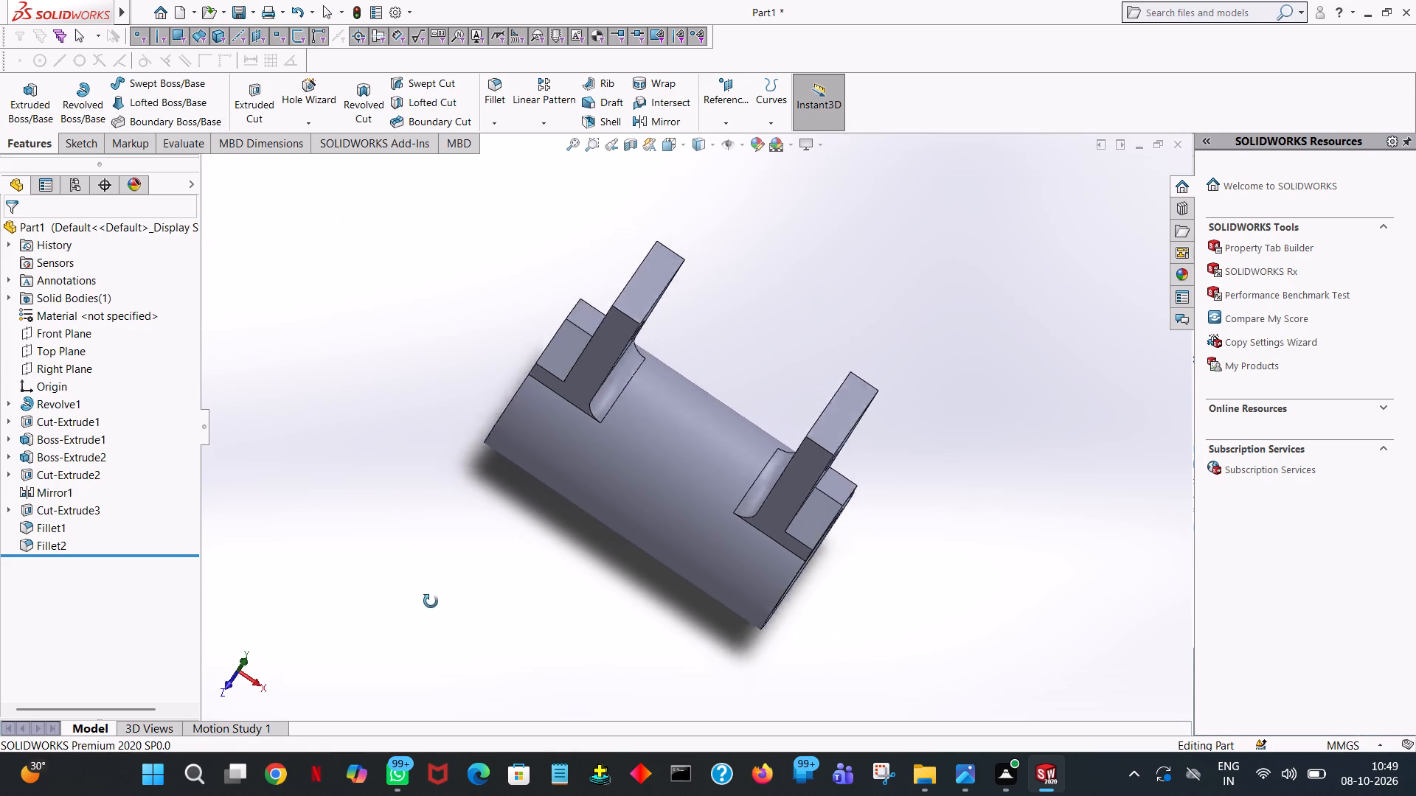
middle_click_drag(431, 601, 432, 605)
Start an Extruded Boss sketch on the cylinder's end face and draw an open three-sided outline below its side quadrants, about 114 mm deep and 100 mm wide.
left_click(38, 98)
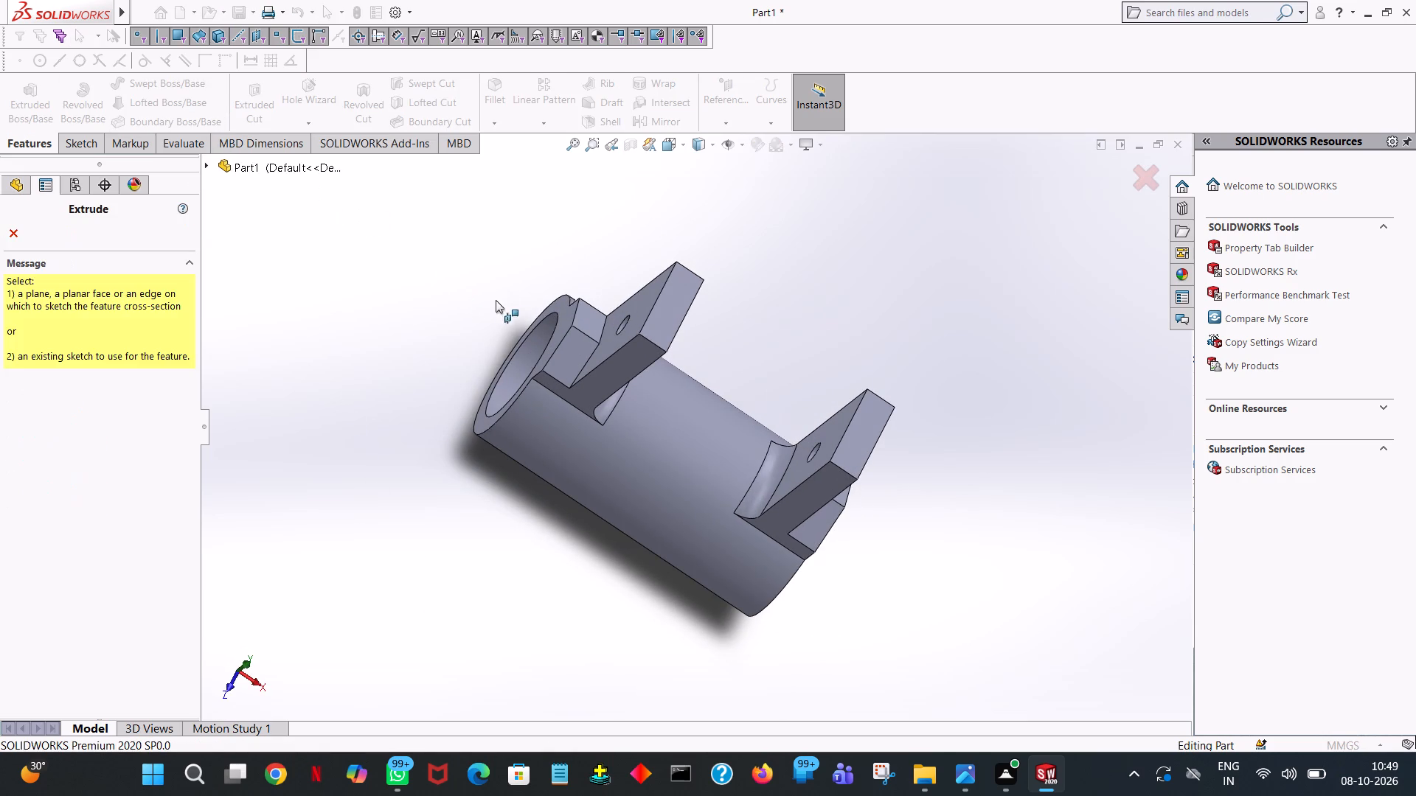
left_click(555, 310)
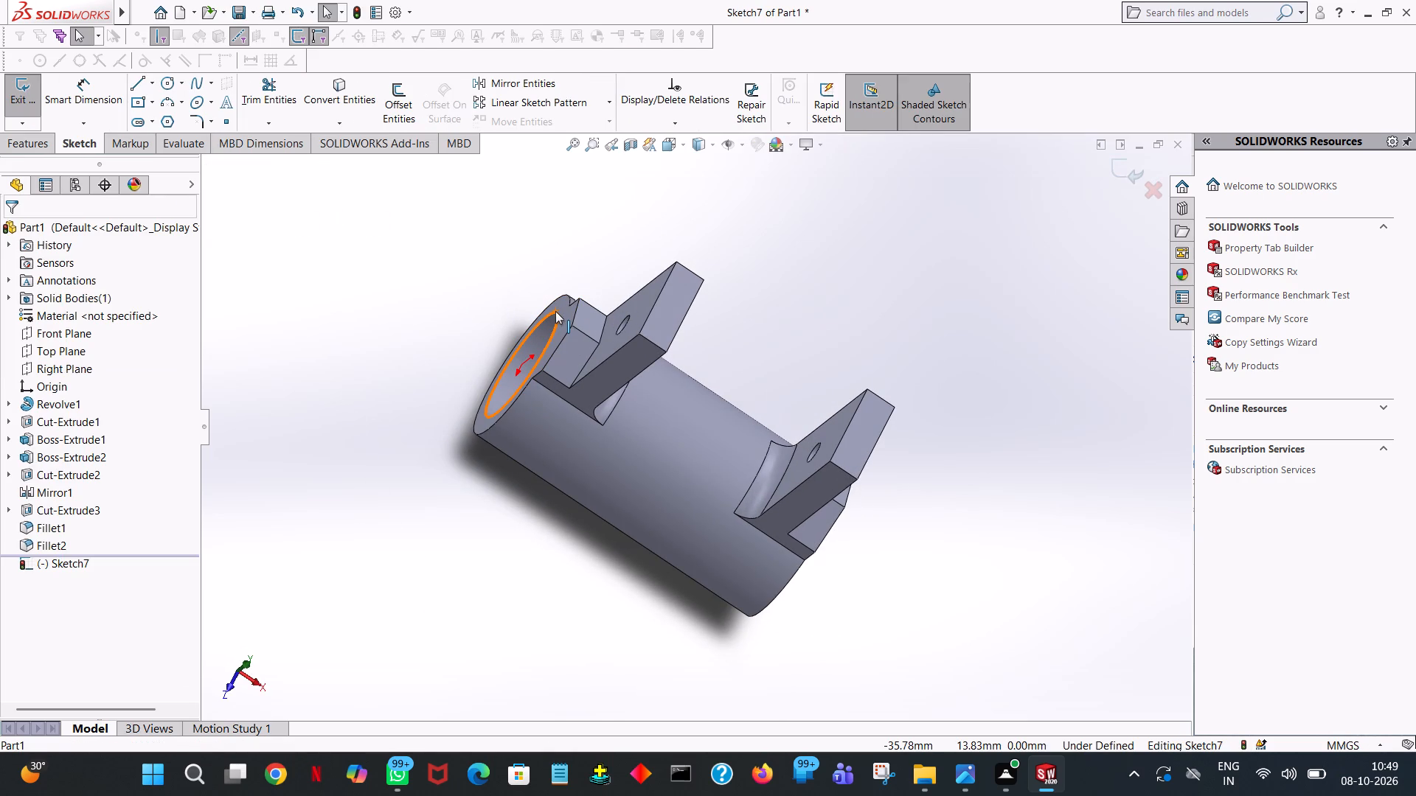
key("space")
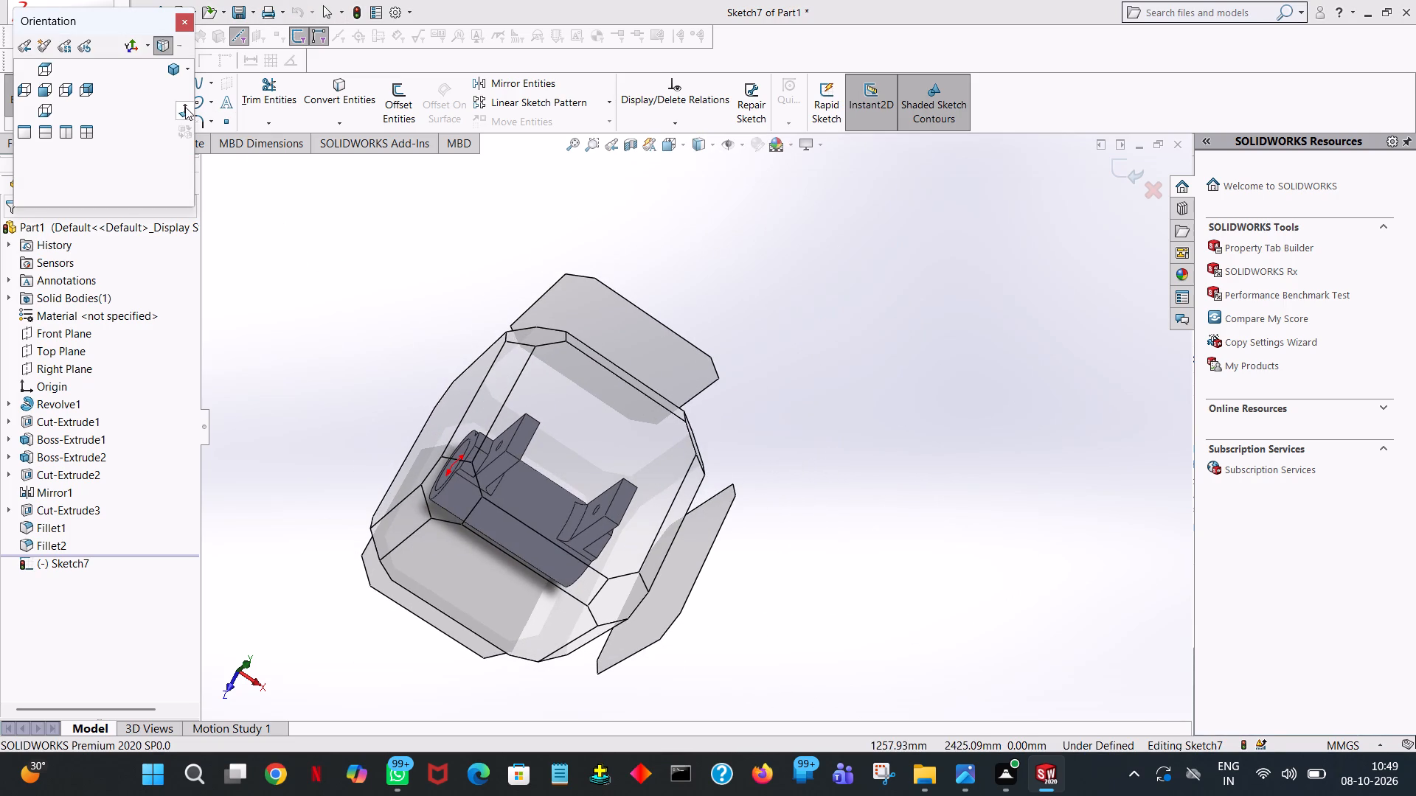
left_click(185, 107)
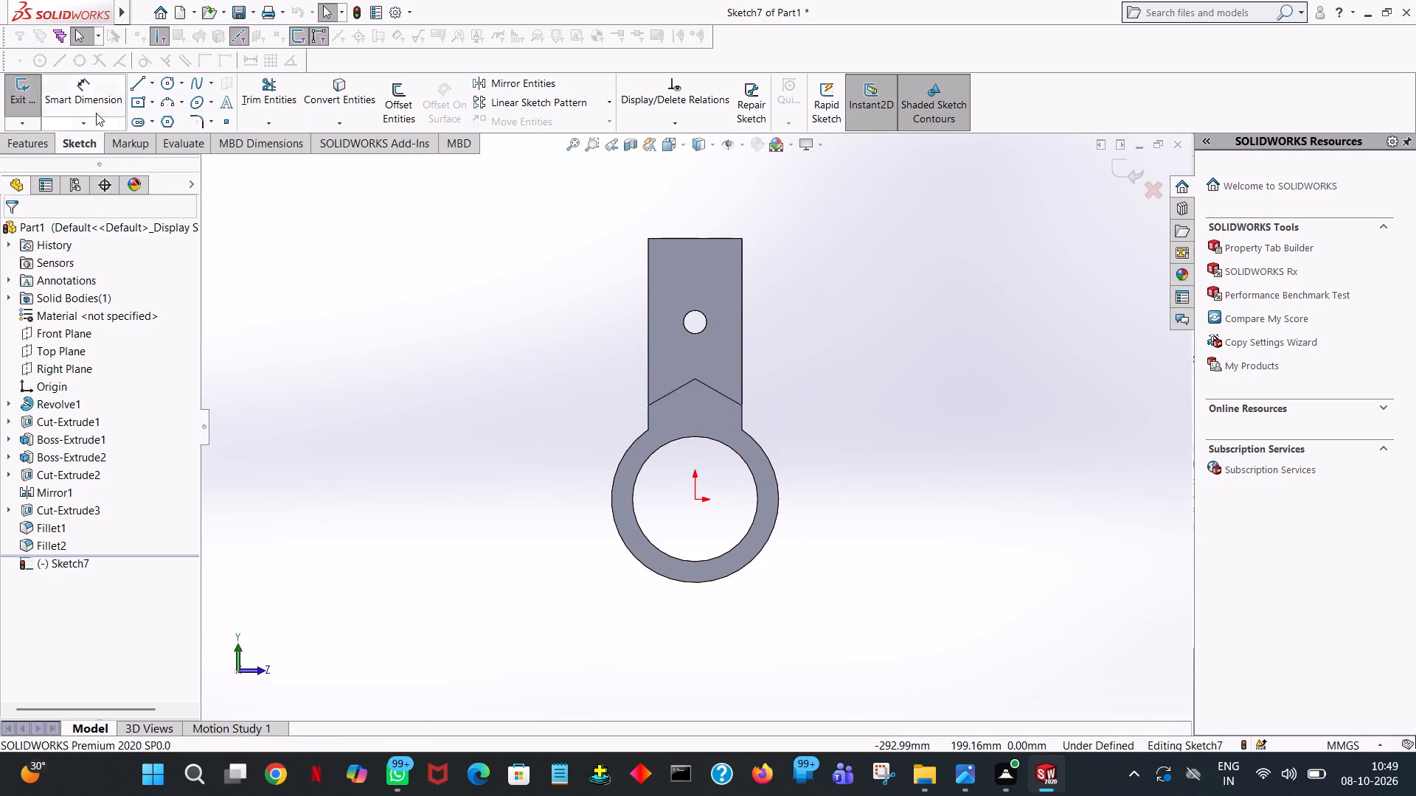
left_click(134, 85)
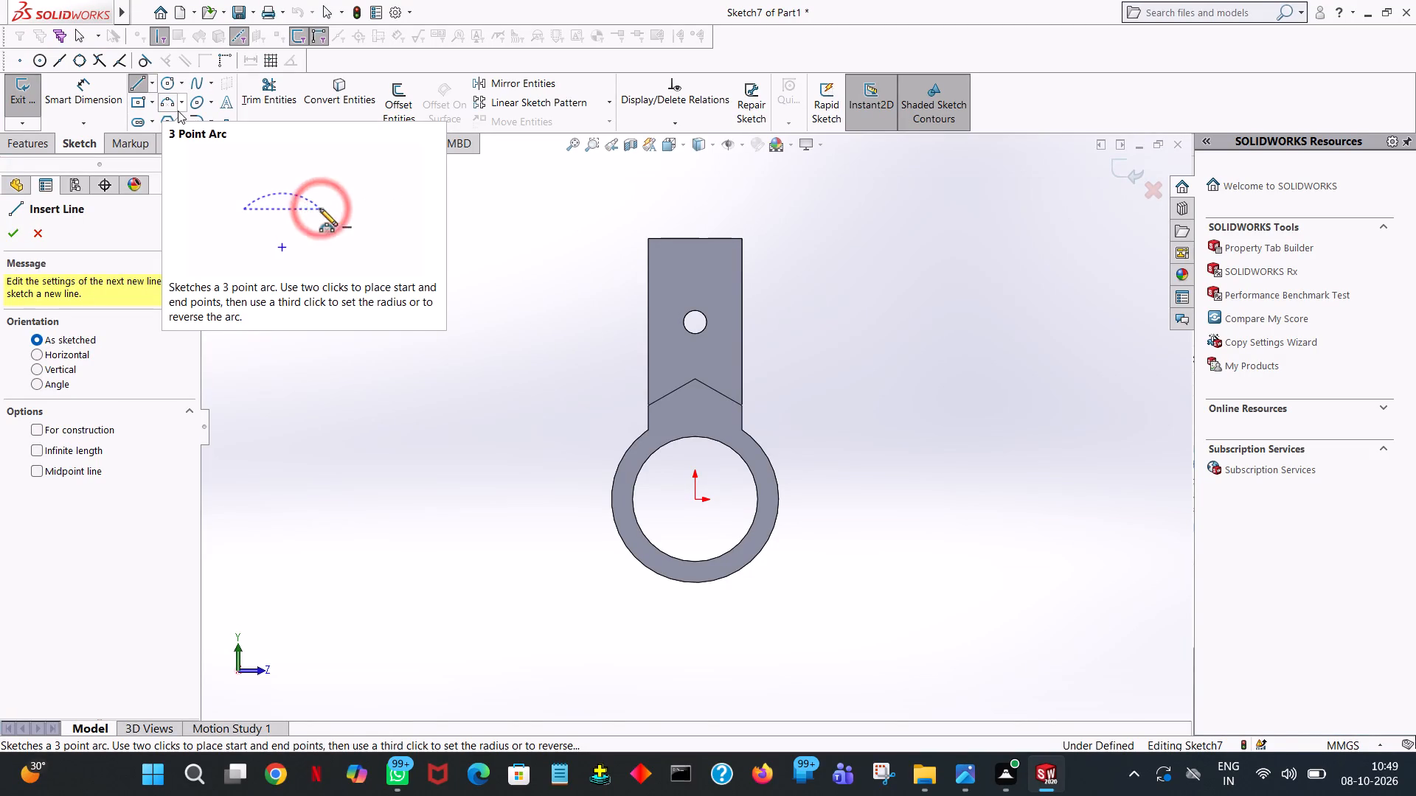
left_click(777, 497)
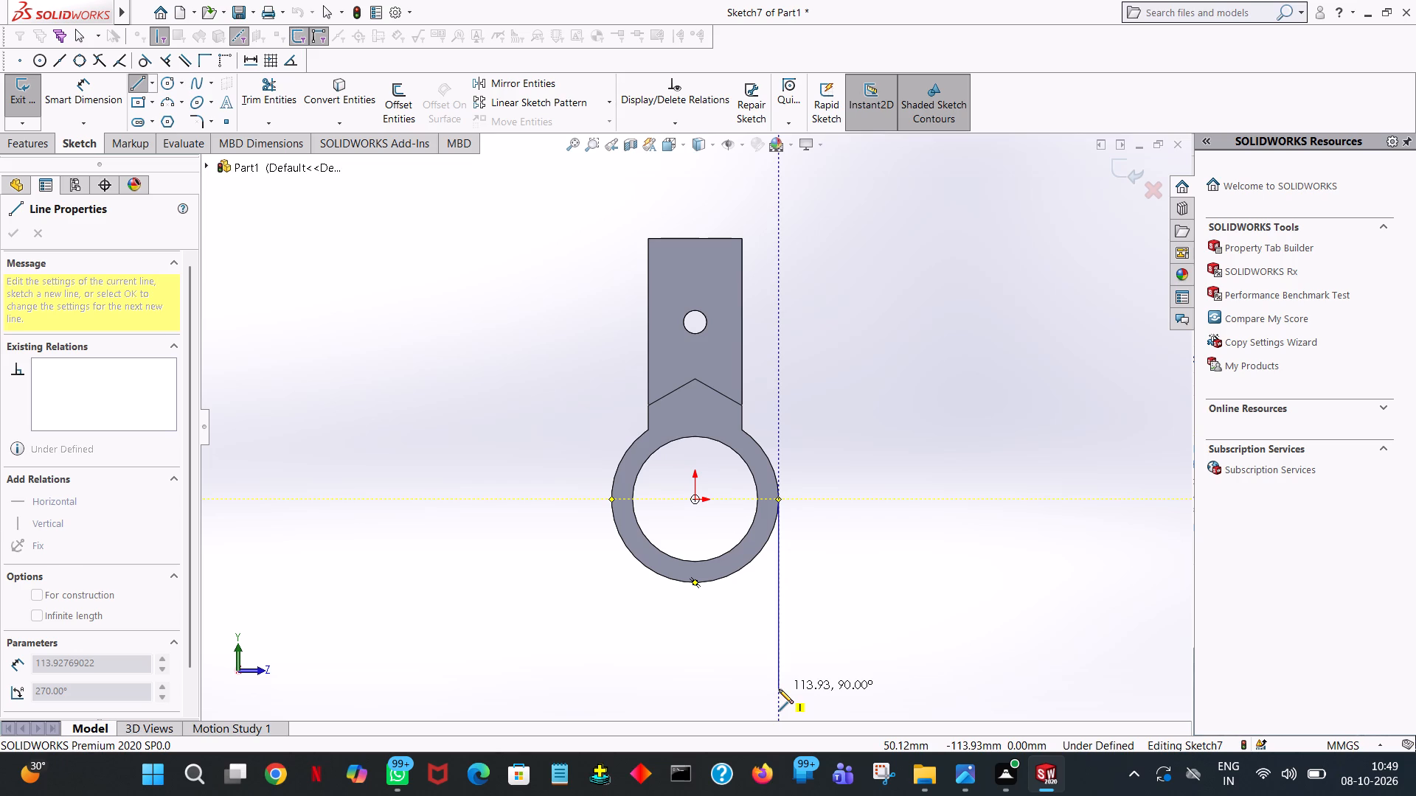
left_click(779, 689)
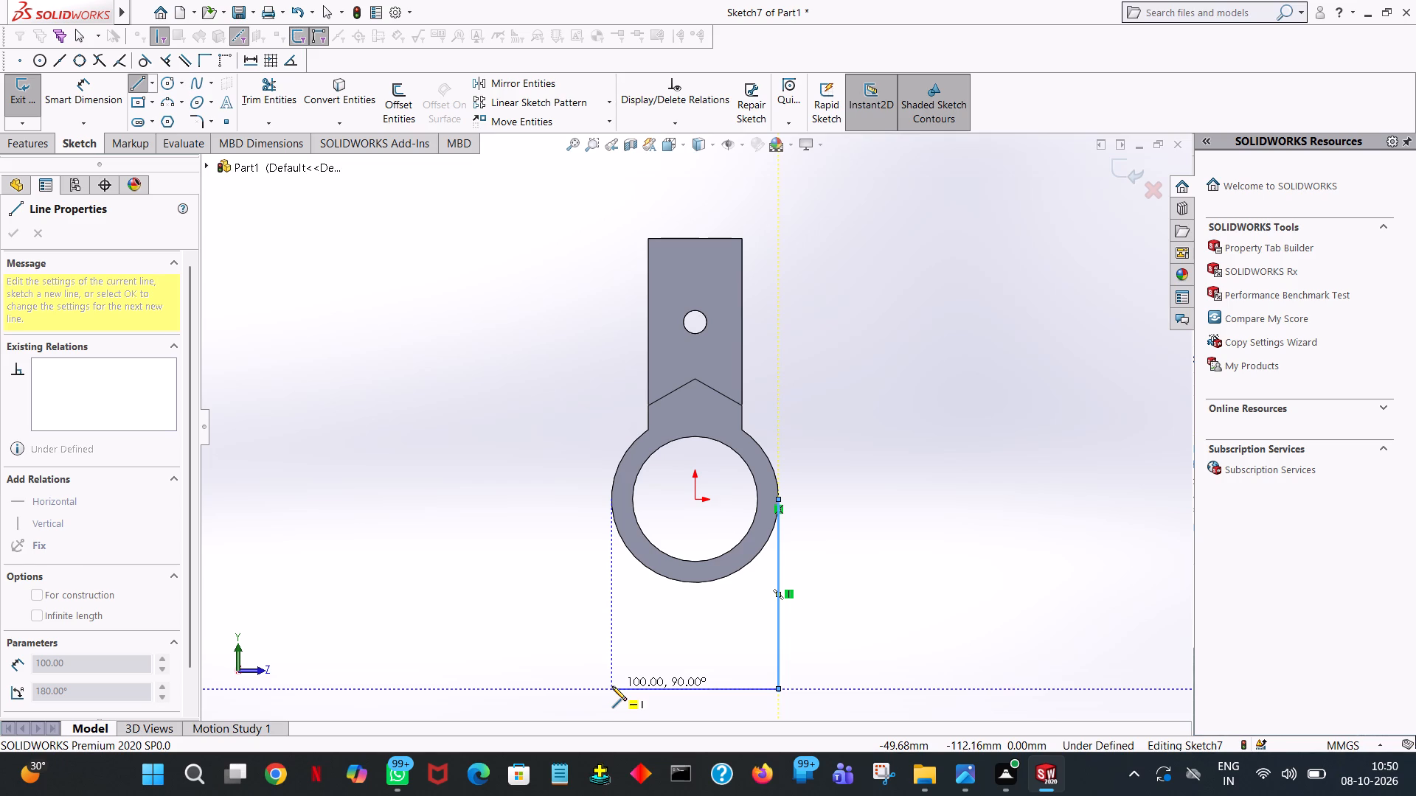
left_click(612, 686)
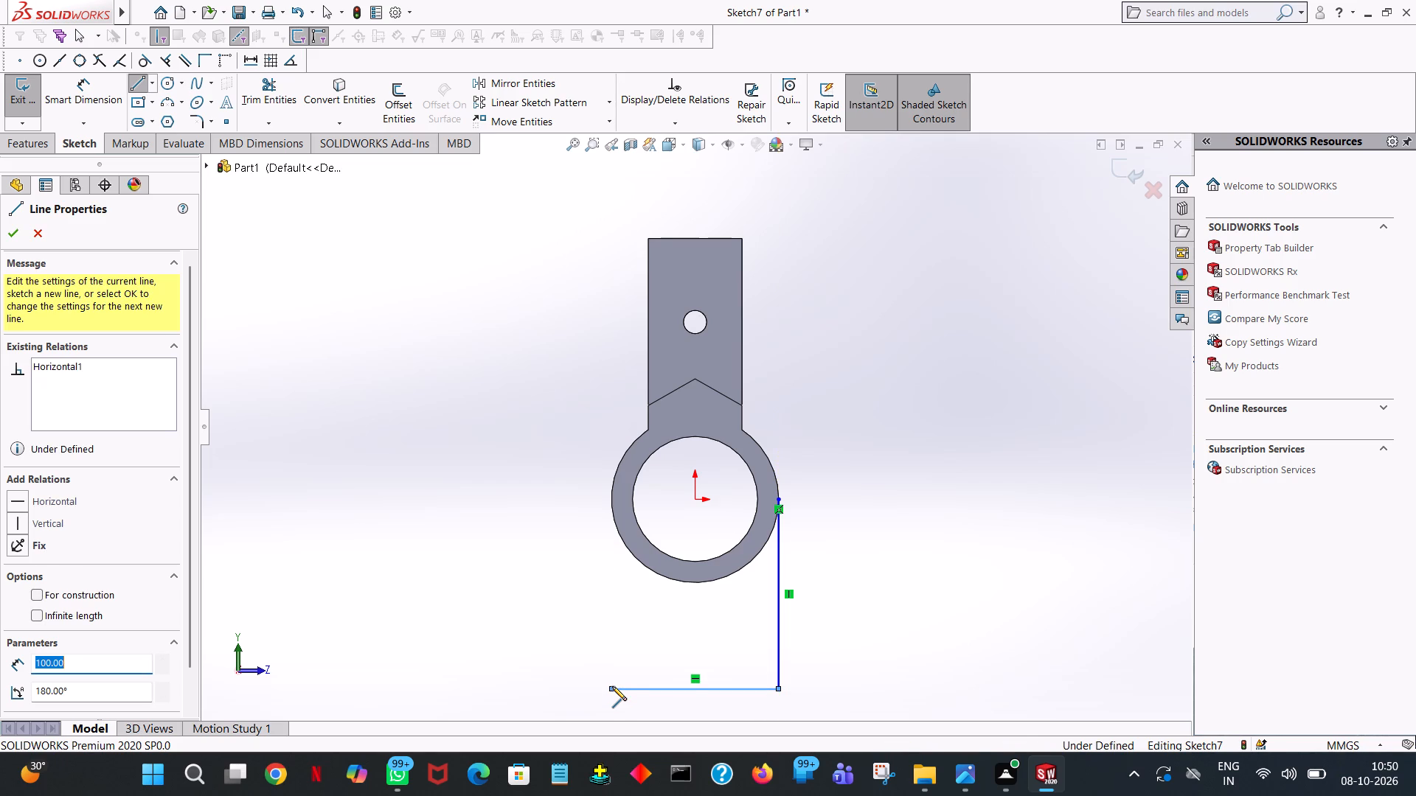
left_click(608, 497)
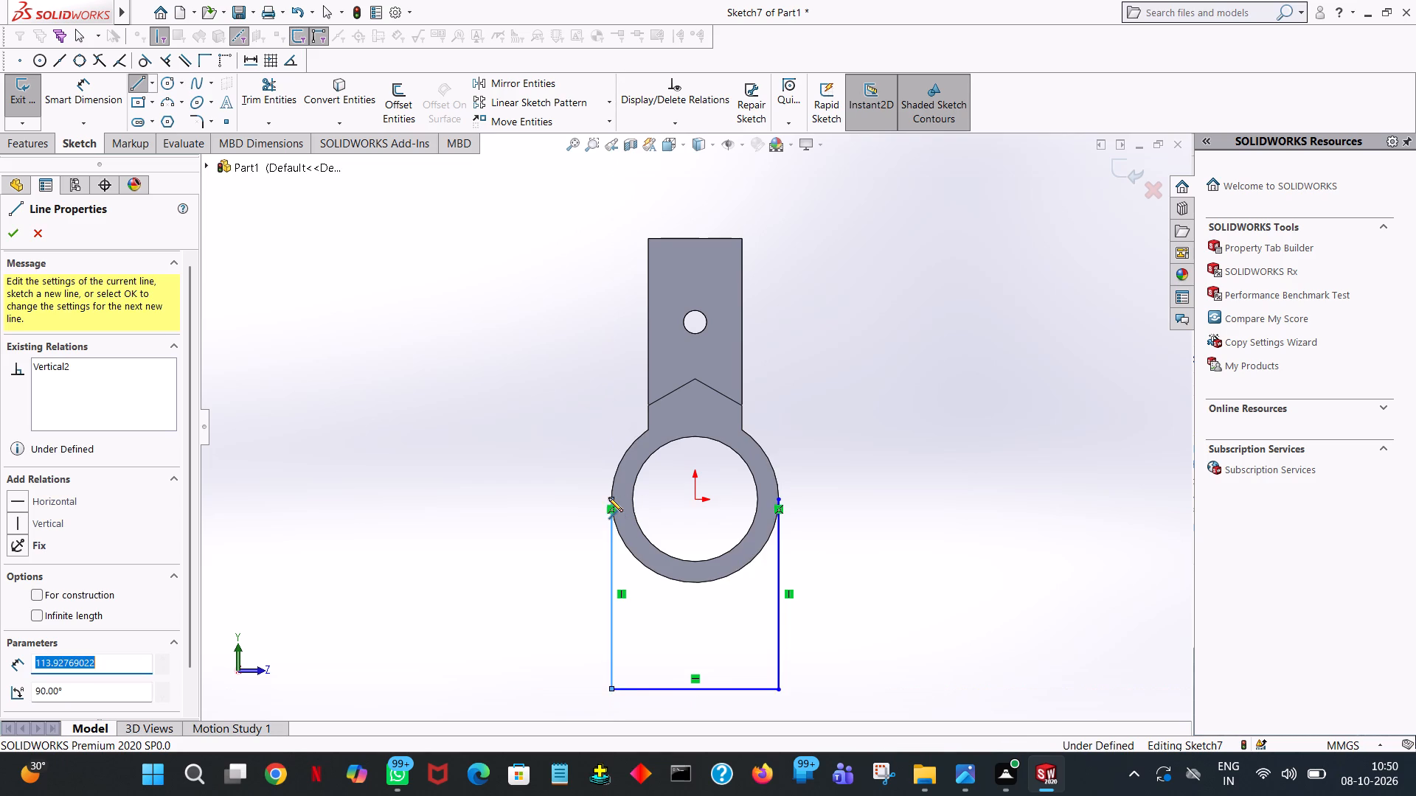
right_click(608, 497)
left_click(664, 507)
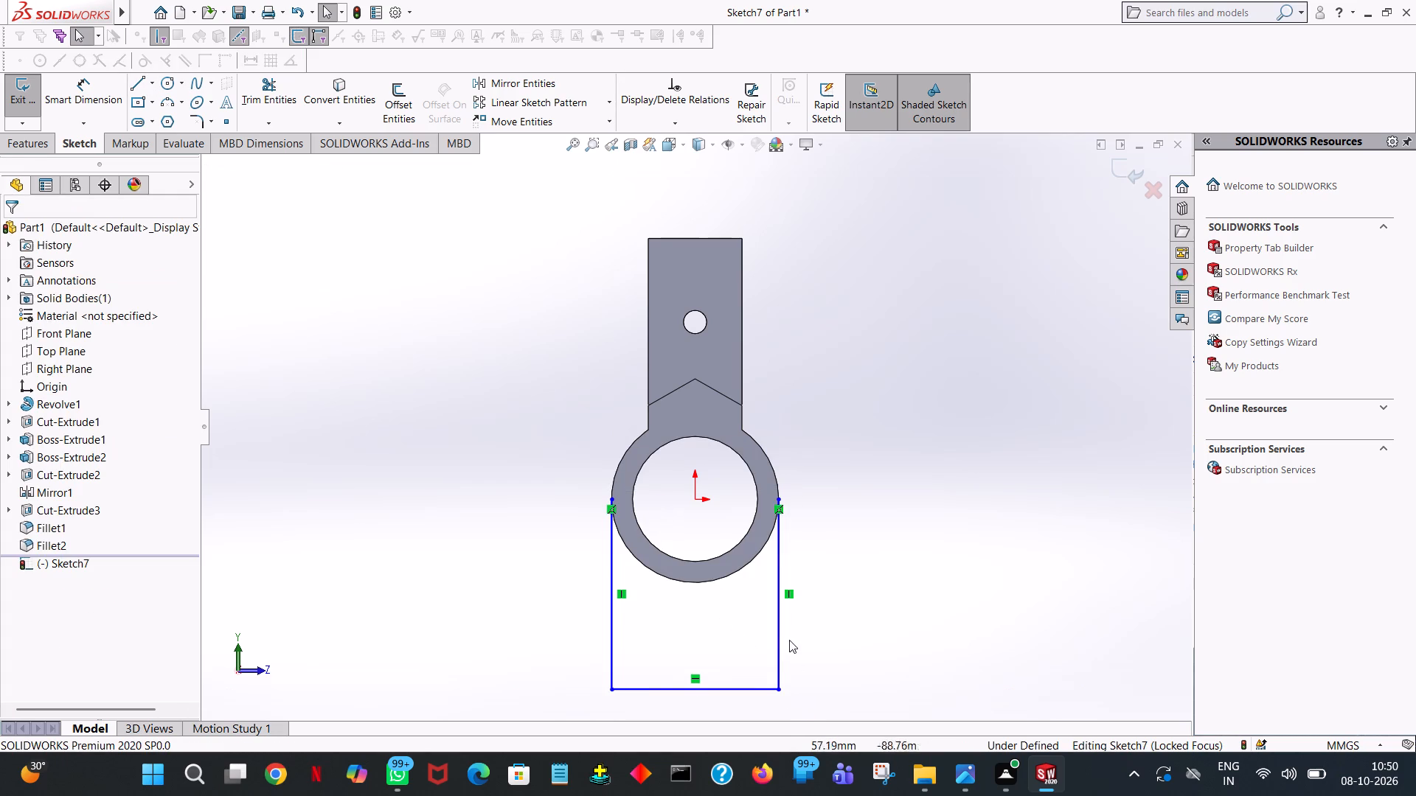
Trim away all three lines of the open outline below the cylinder.
left_click(782, 612)
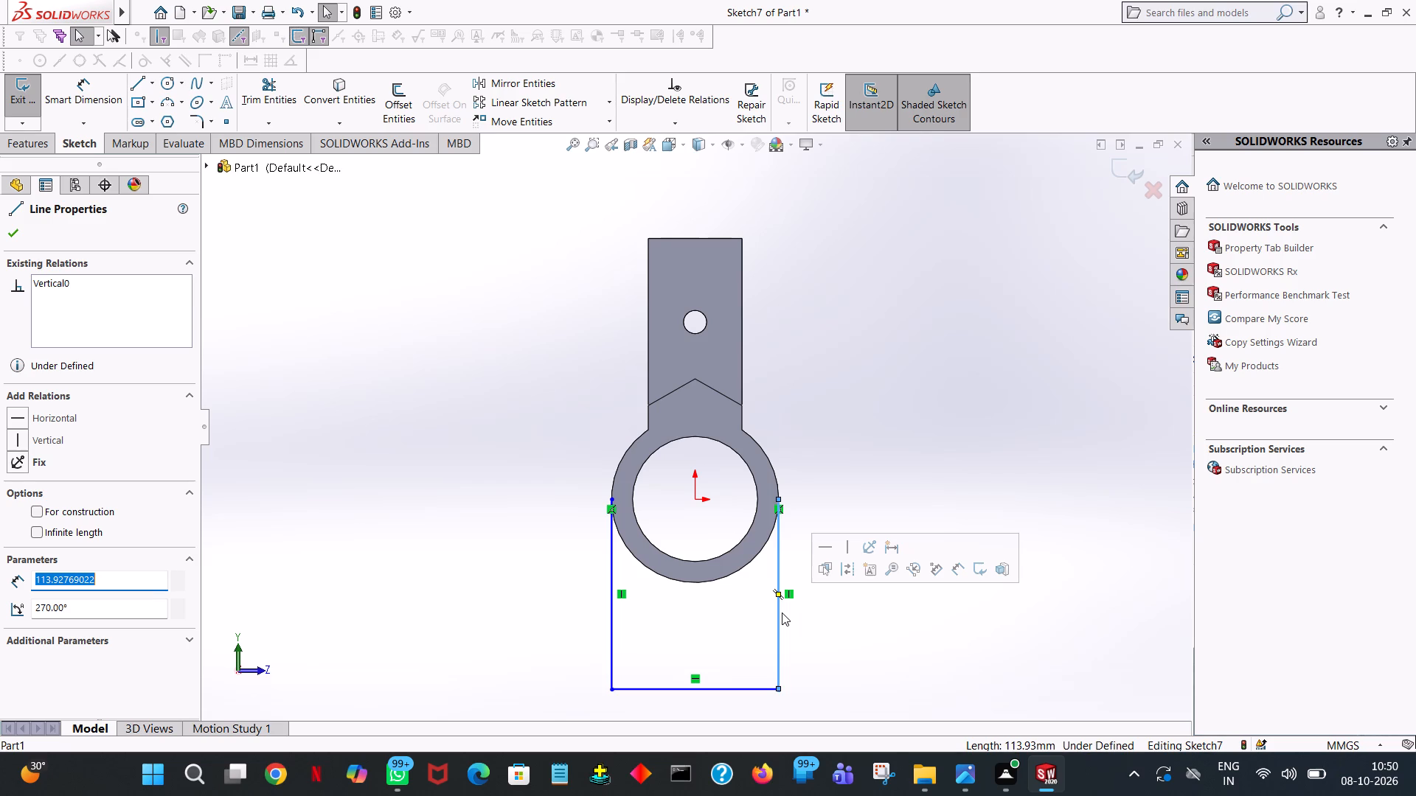
left_click(256, 78)
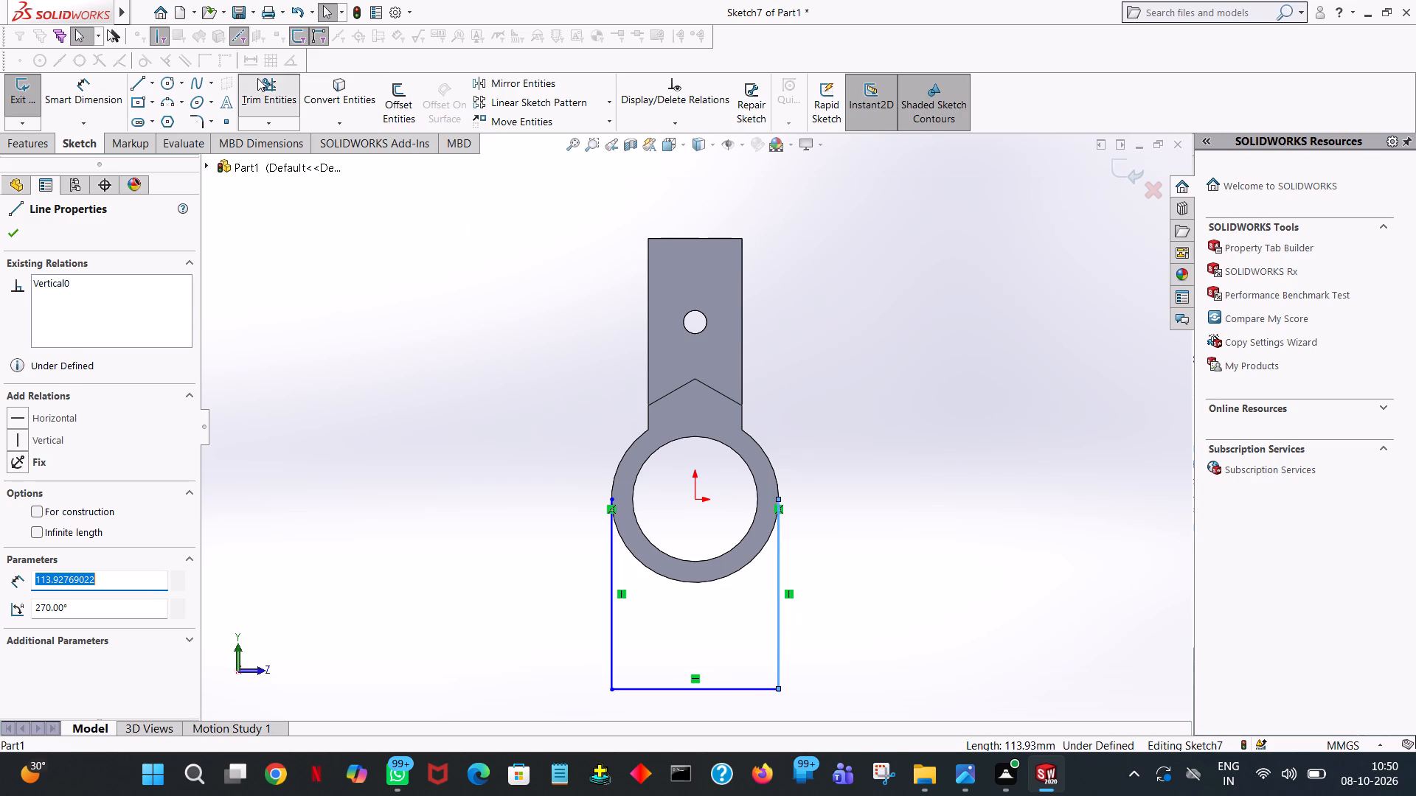
left_click(608, 625)
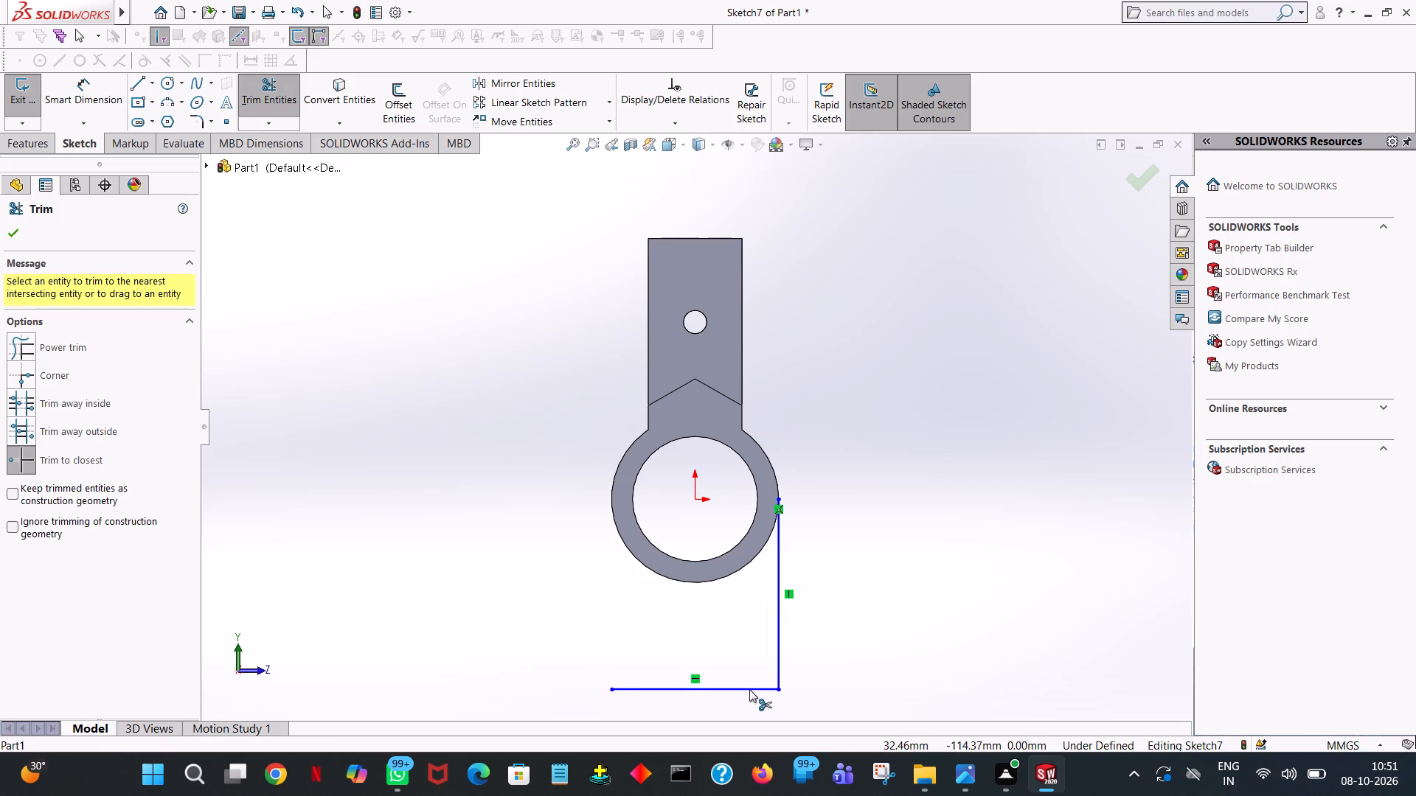
left_click(749, 690)
left_click(776, 612)
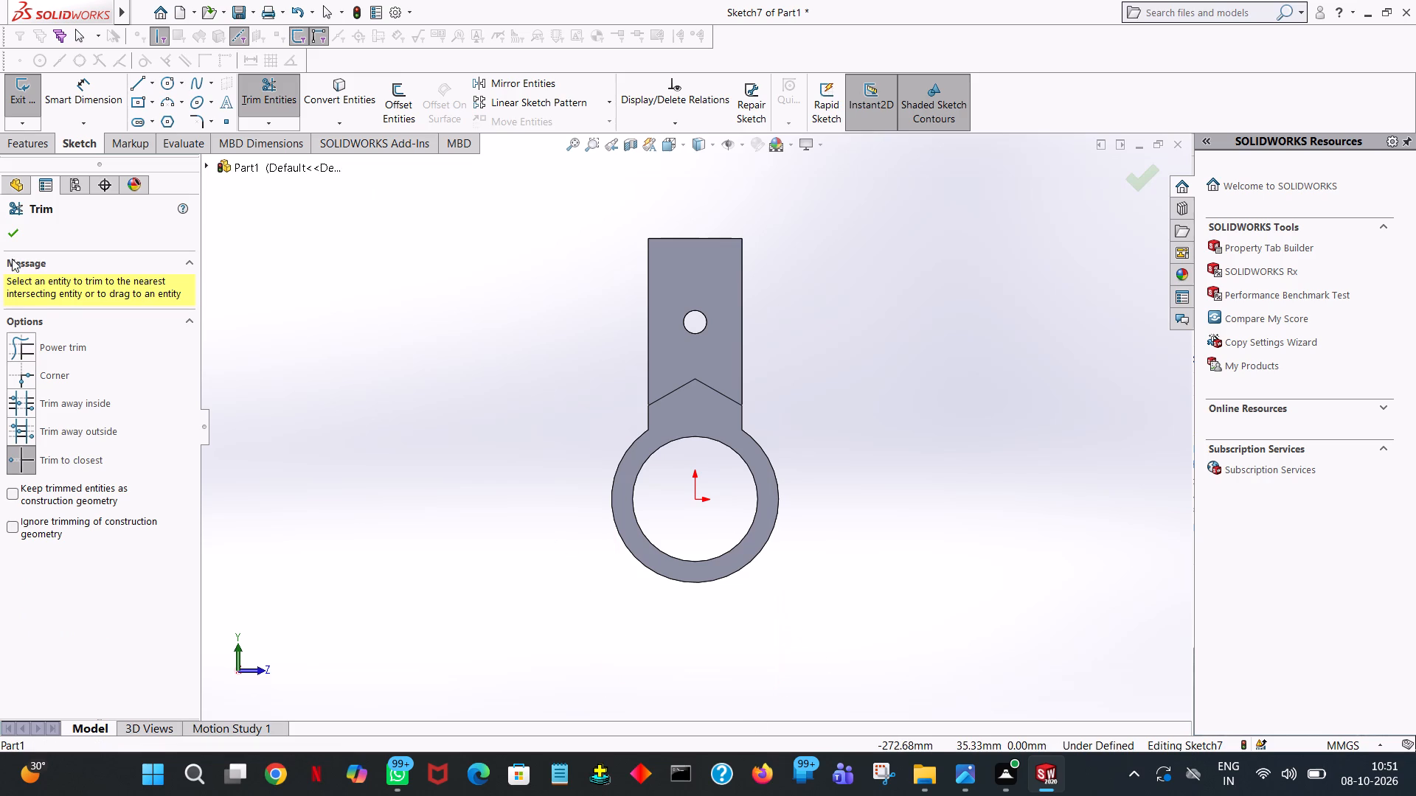
left_click(11, 232)
Draw a vertical line from the origin straight down through the ring, 88 mm long.
left_click(135, 75)
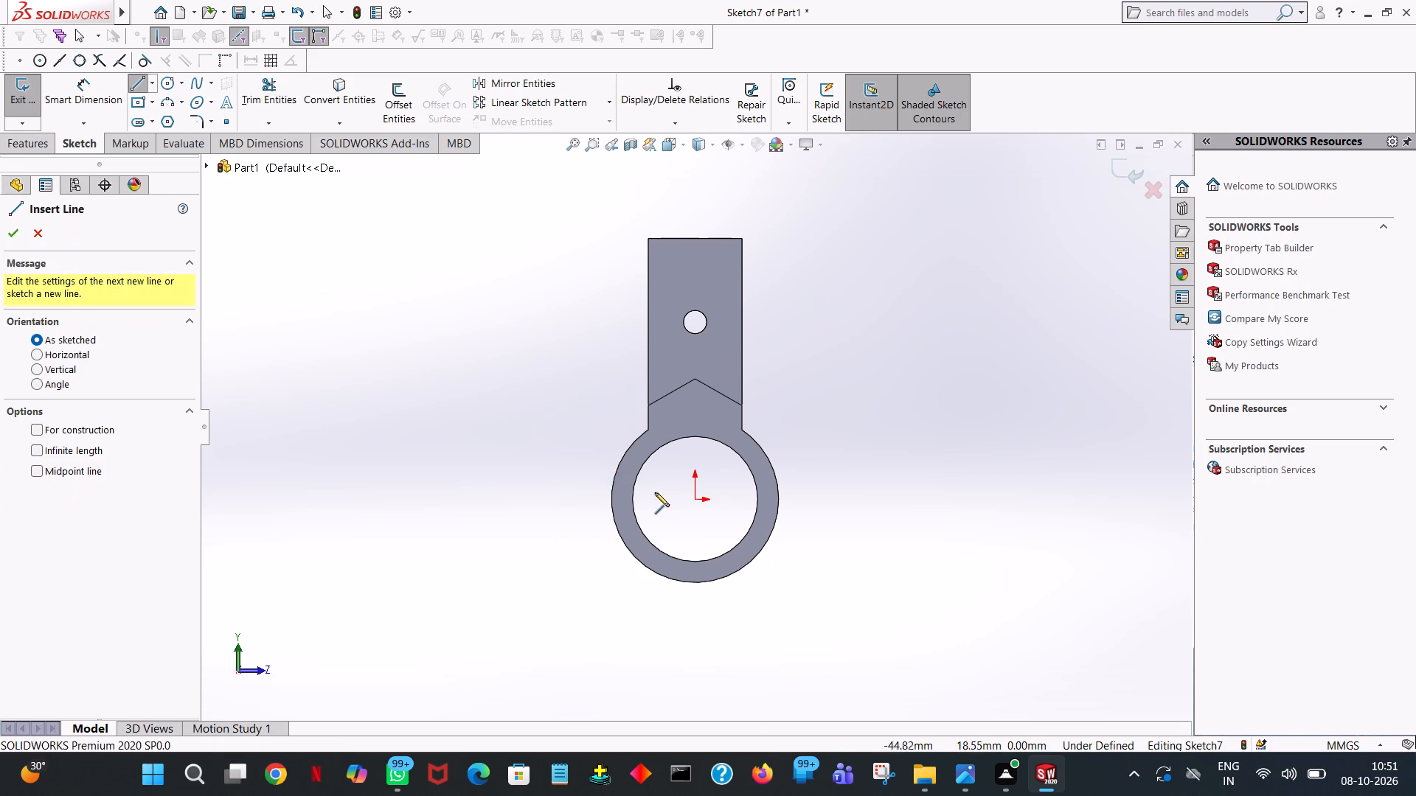
left_click(696, 496)
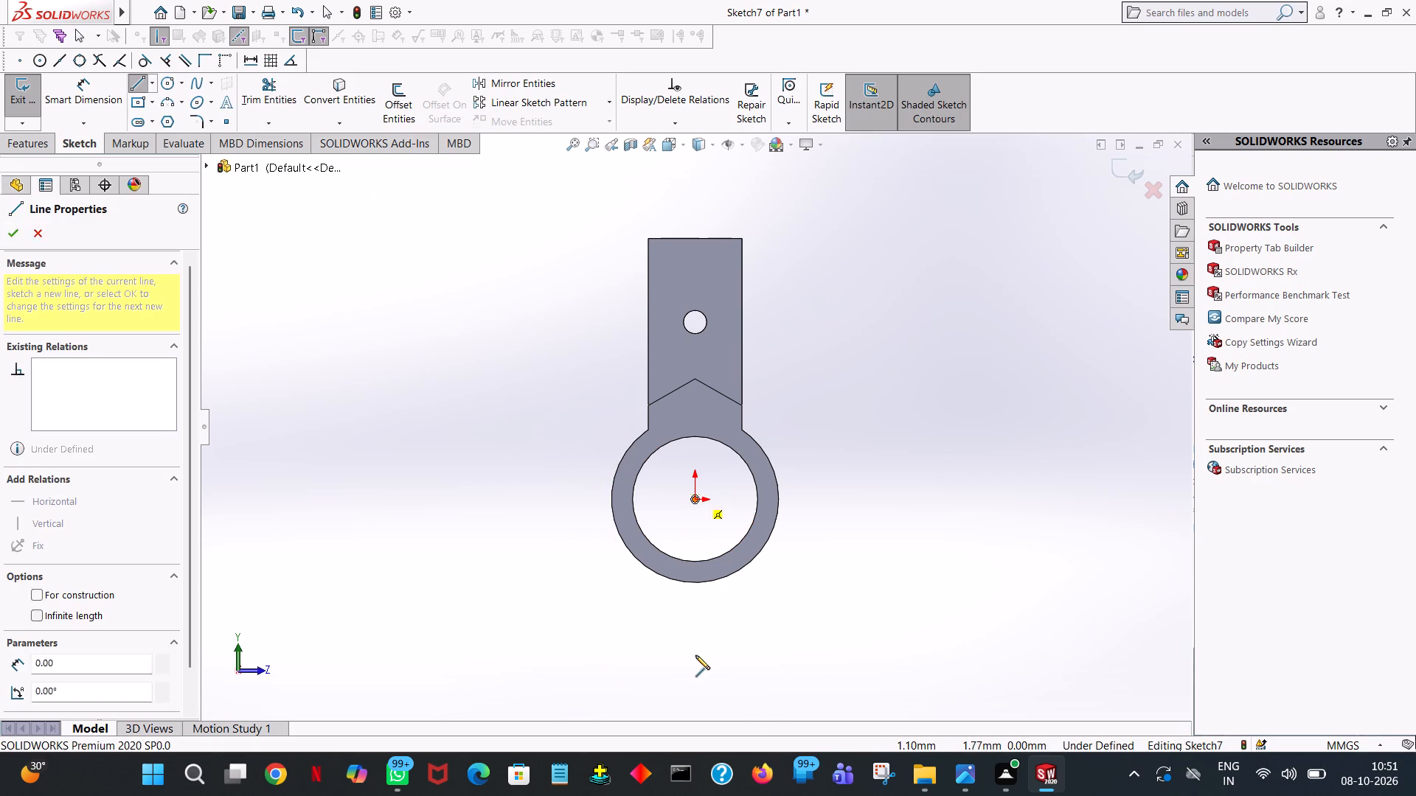
left_click(691, 674)
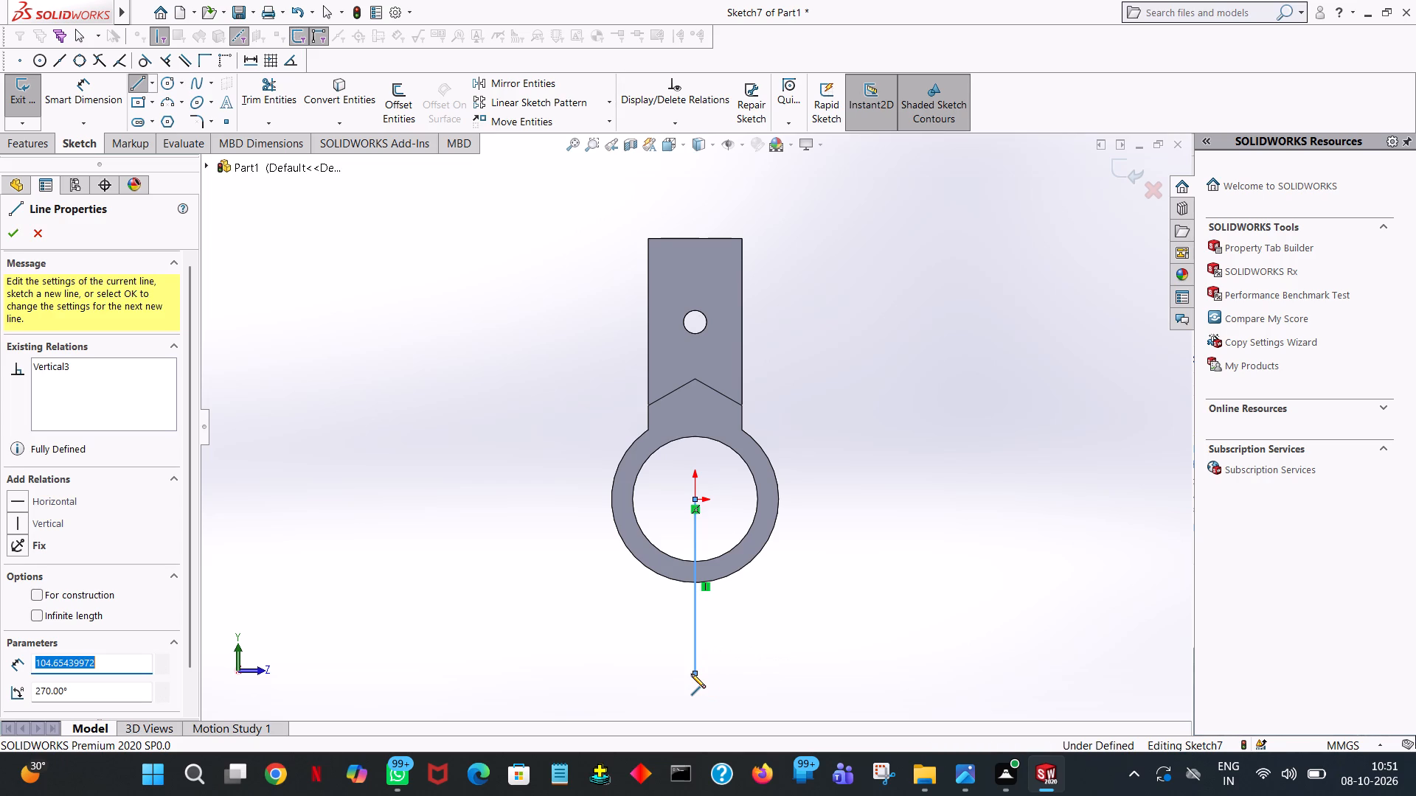
type("10")
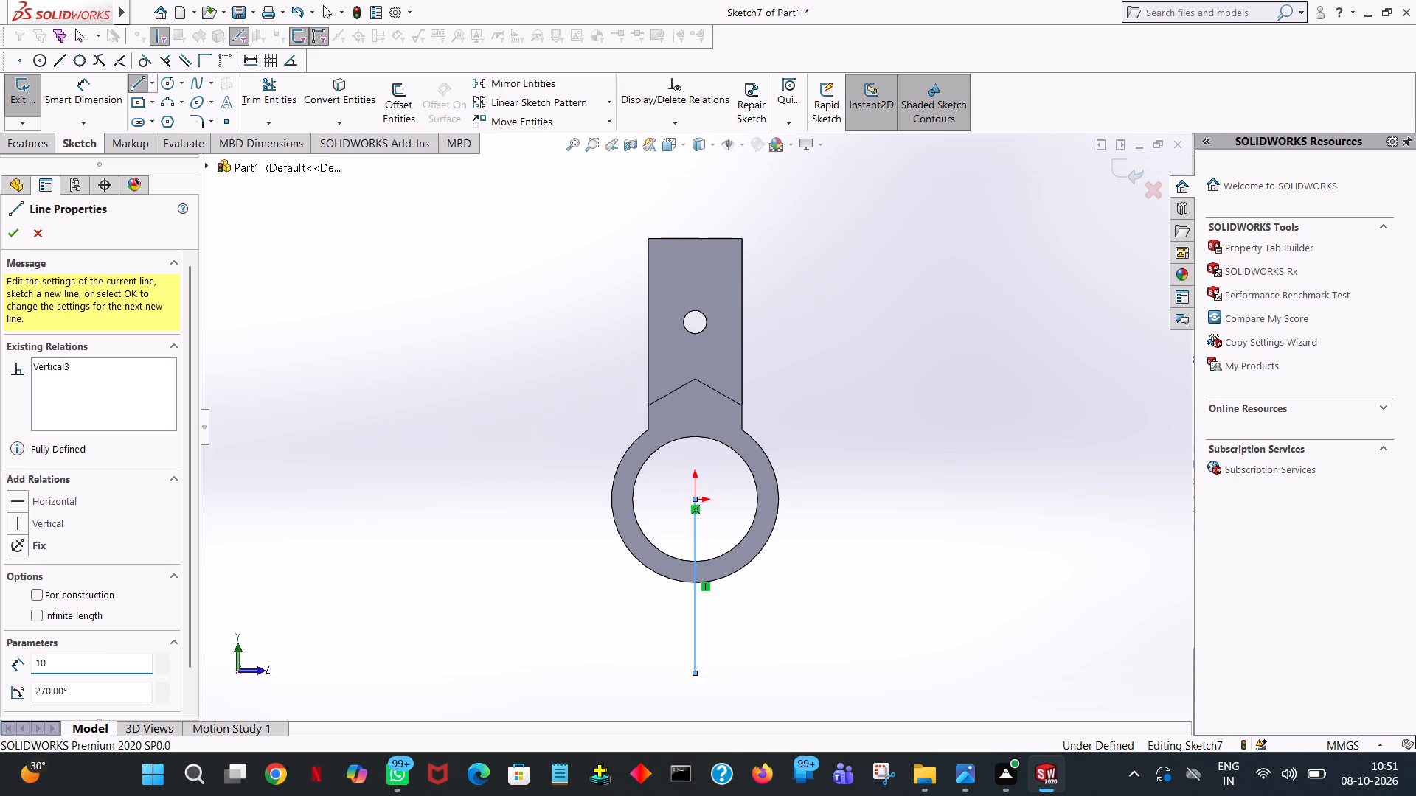
key("BackSpace")
key("BackSpace")
type("88")
key("Return")
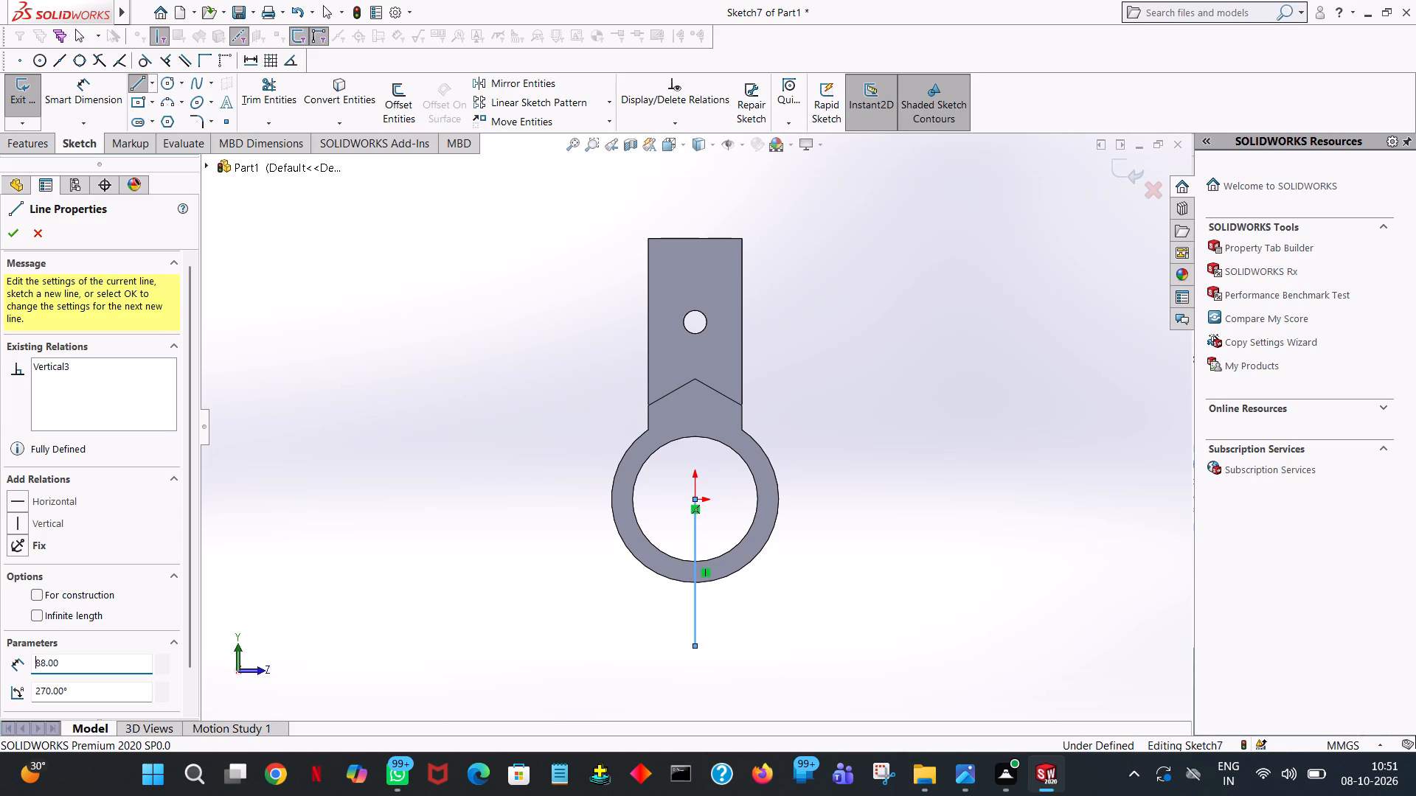
right_click(691, 674)
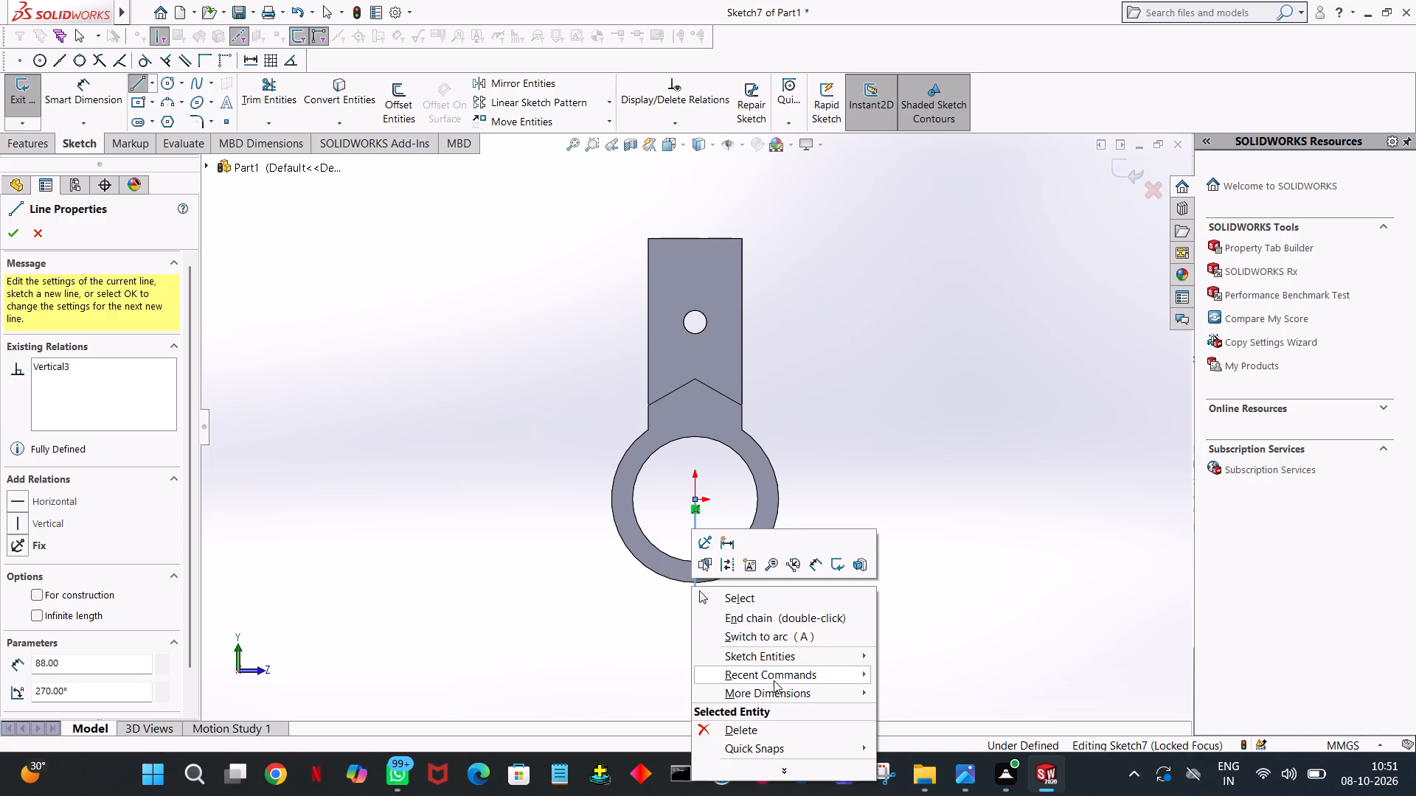
left_click(754, 592)
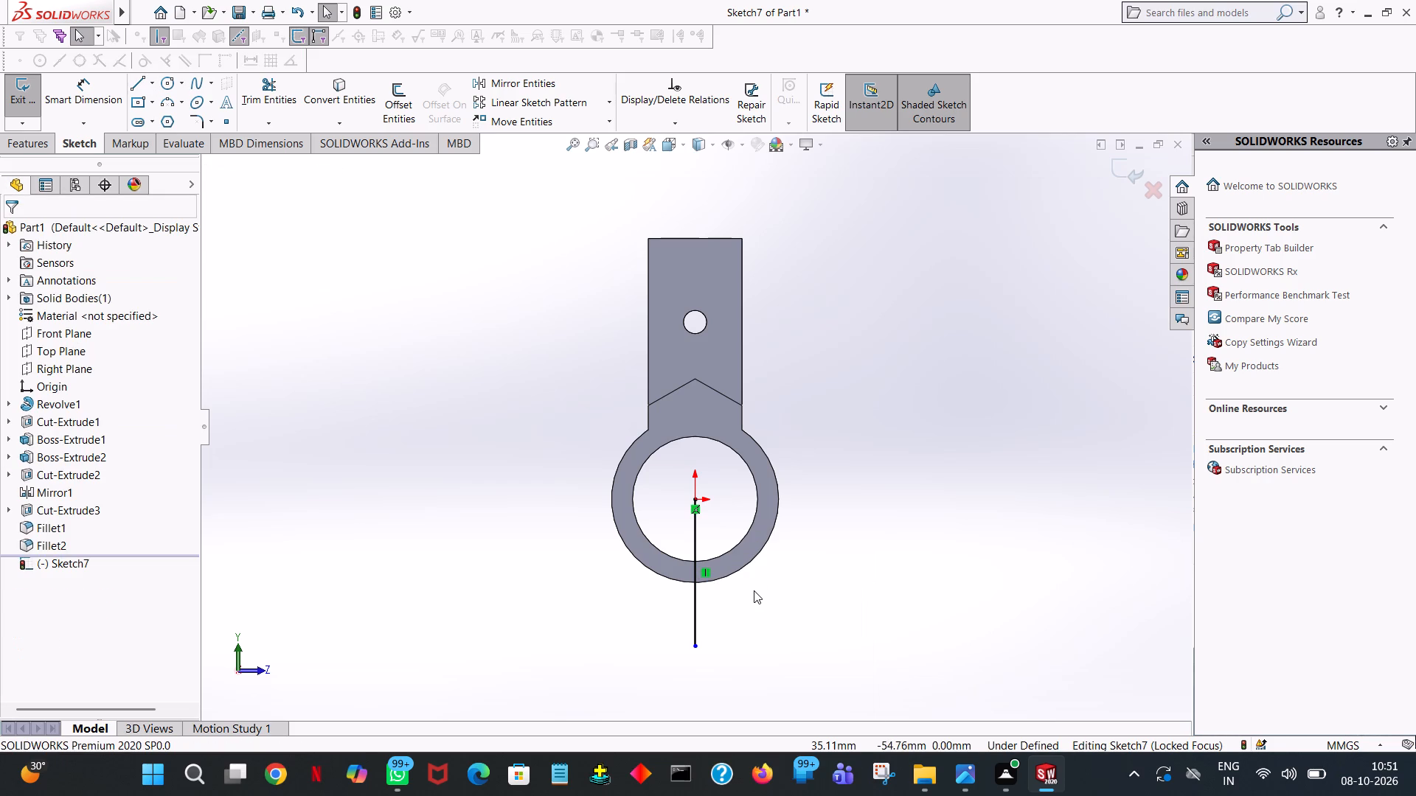
Draw a circle of 25 mm radius centred on the lower end of the vertical line.
middle_click_drag(754, 590, 717, 609)
key("space")
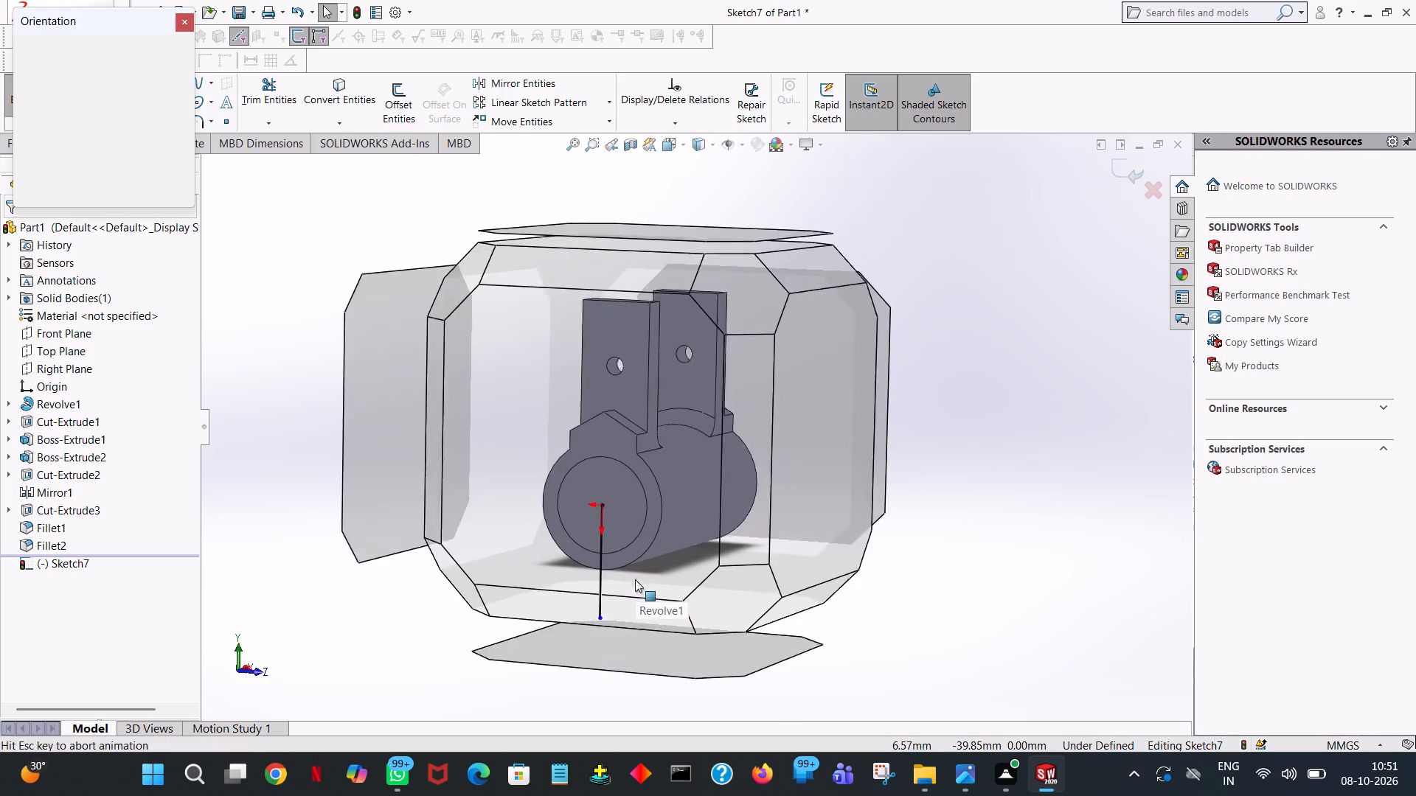
left_click(186, 102)
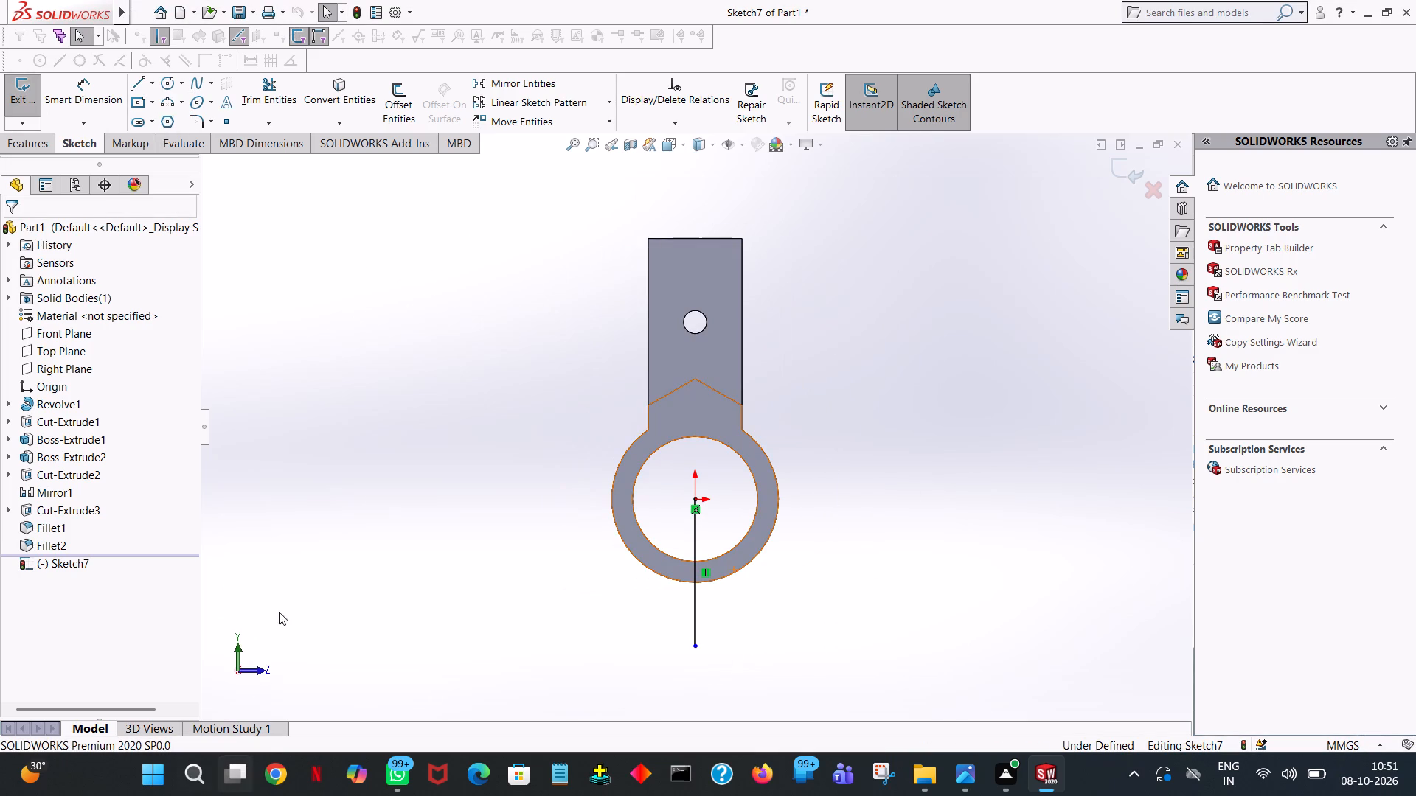
left_click(169, 80)
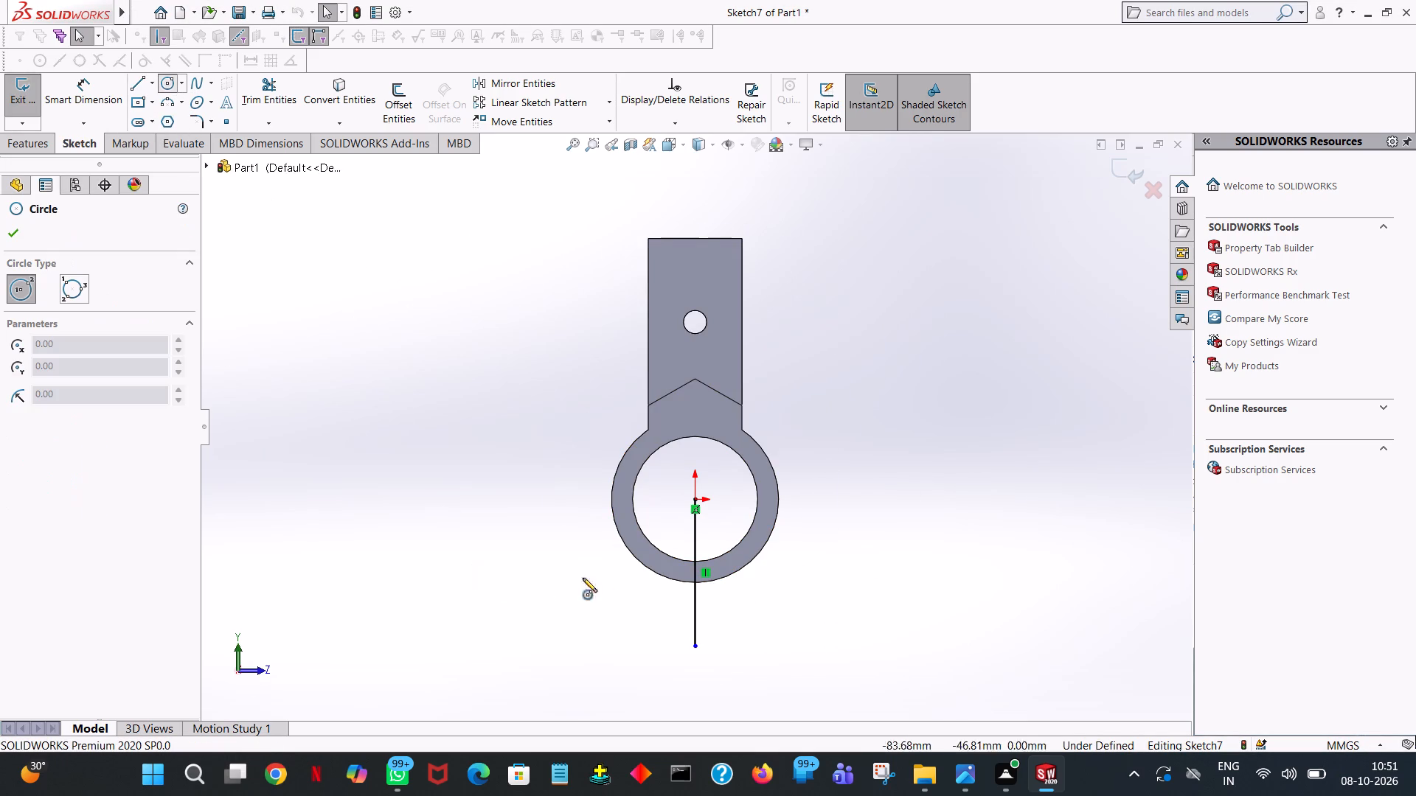
left_click(694, 649)
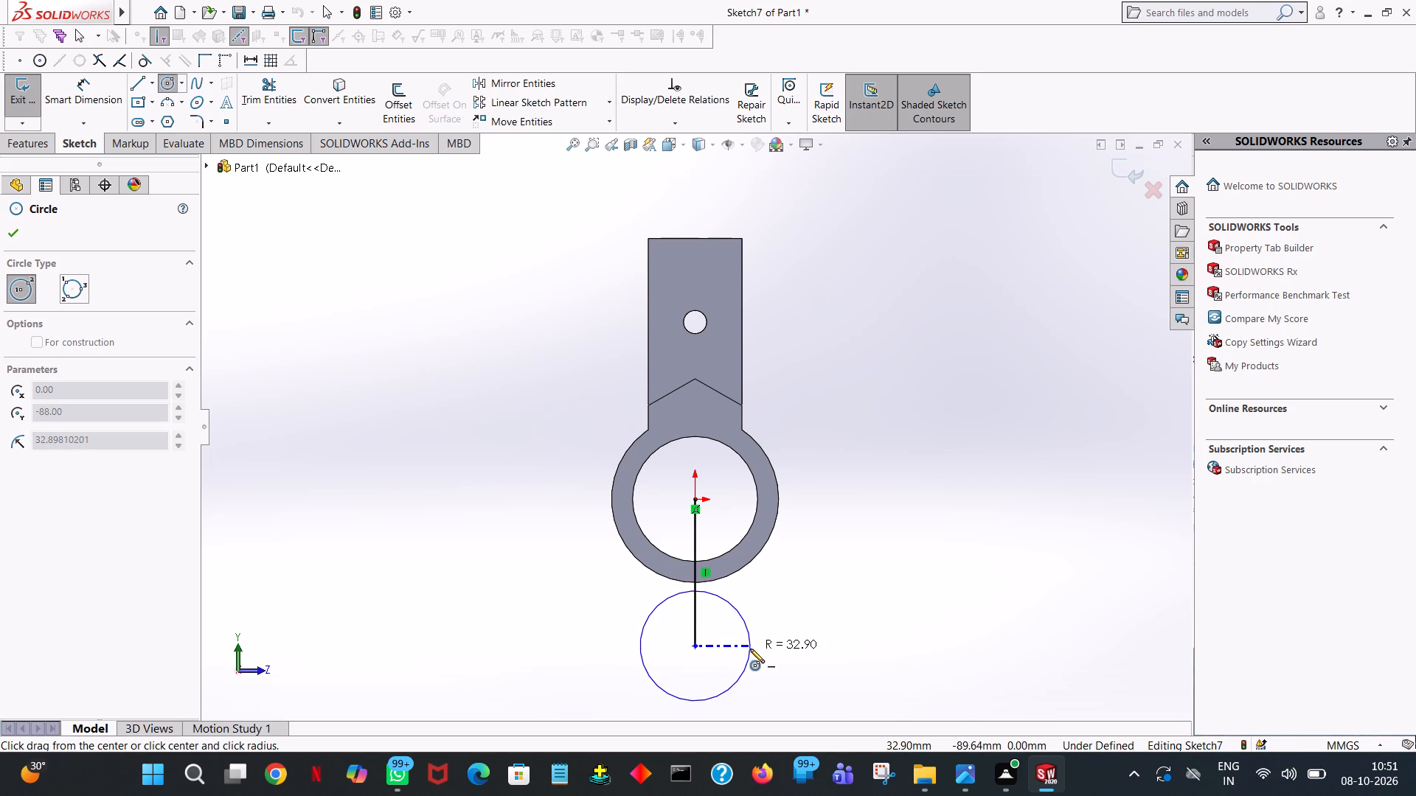
left_click(750, 649)
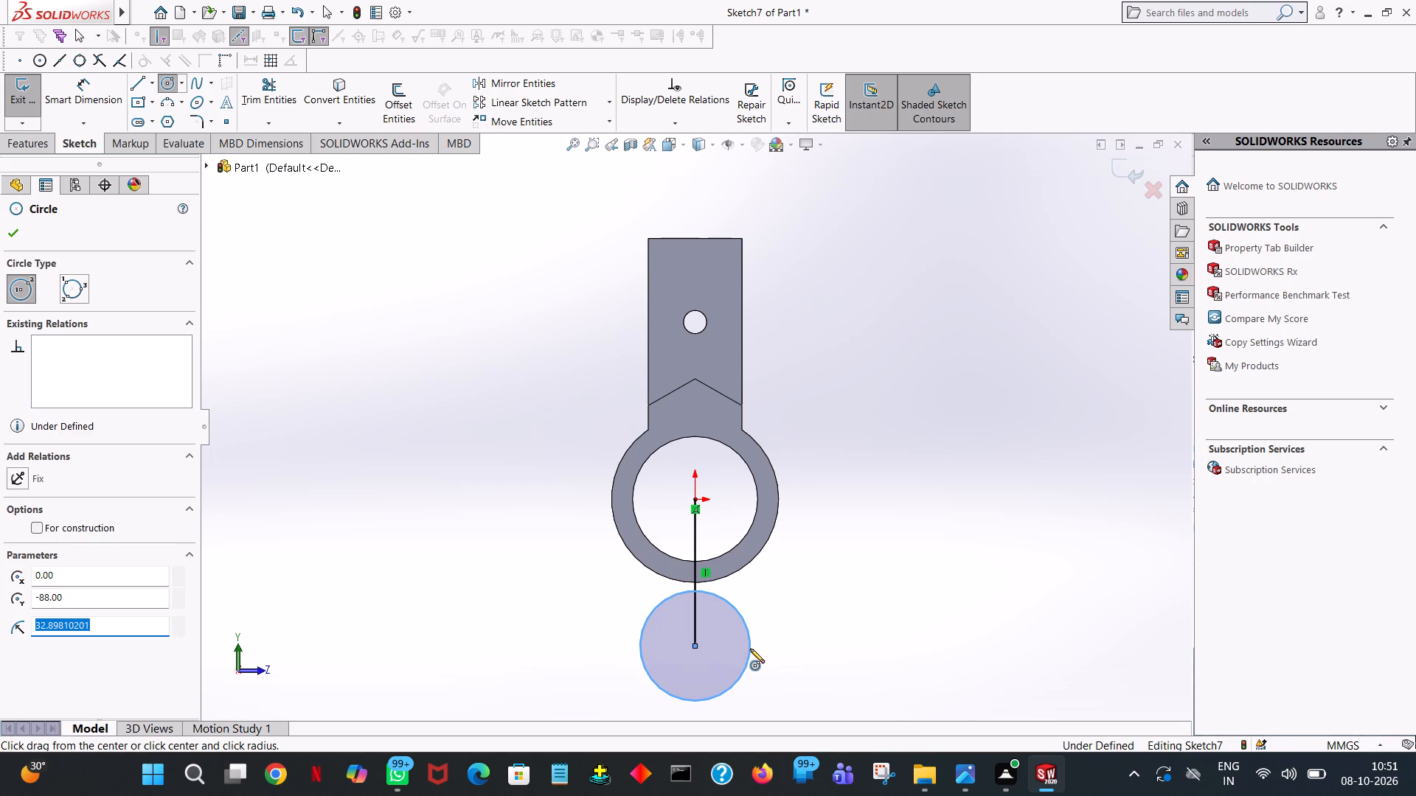
type("25")
key("Return")
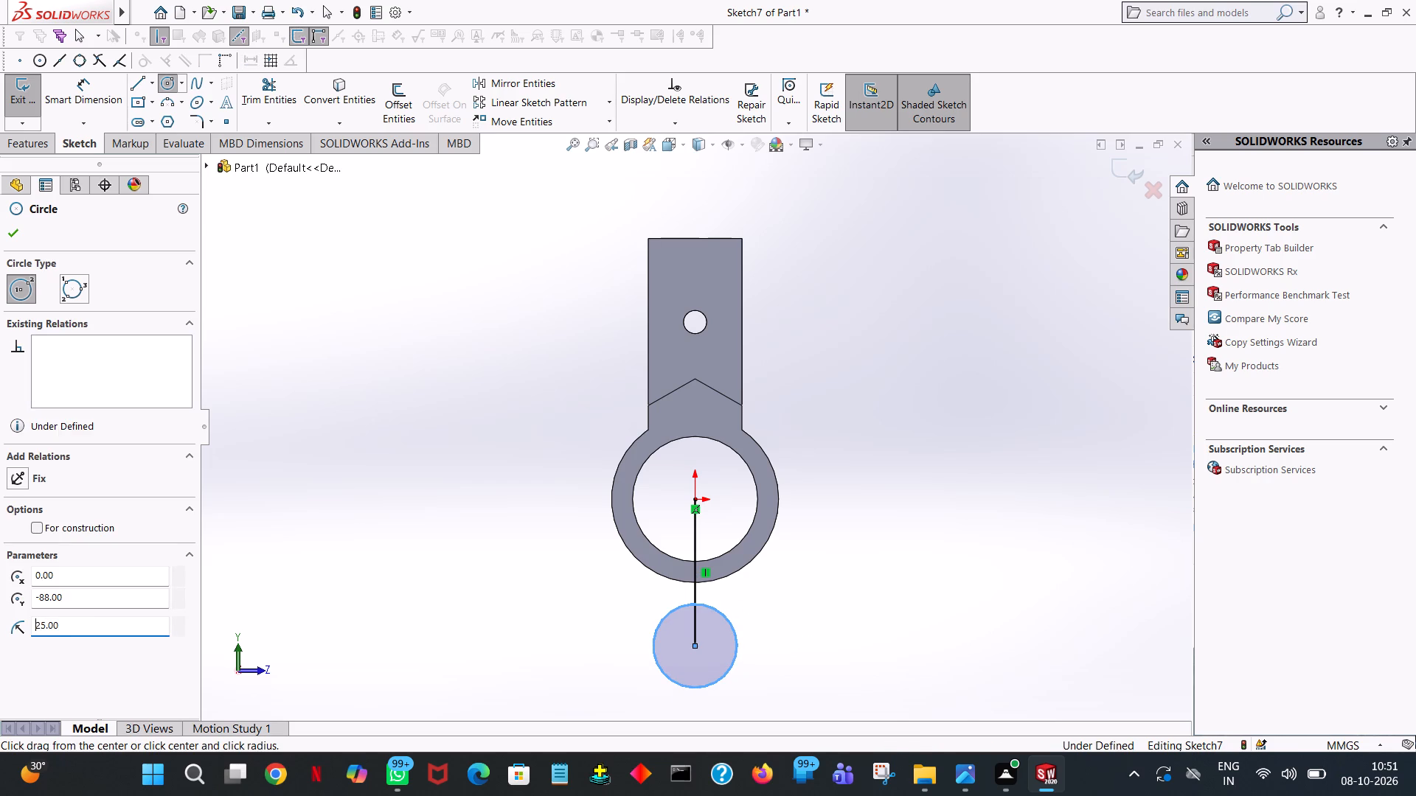
left_click(21, 234)
Trim away the vertical line between the origin and the circle's centre.
left_click(257, 110)
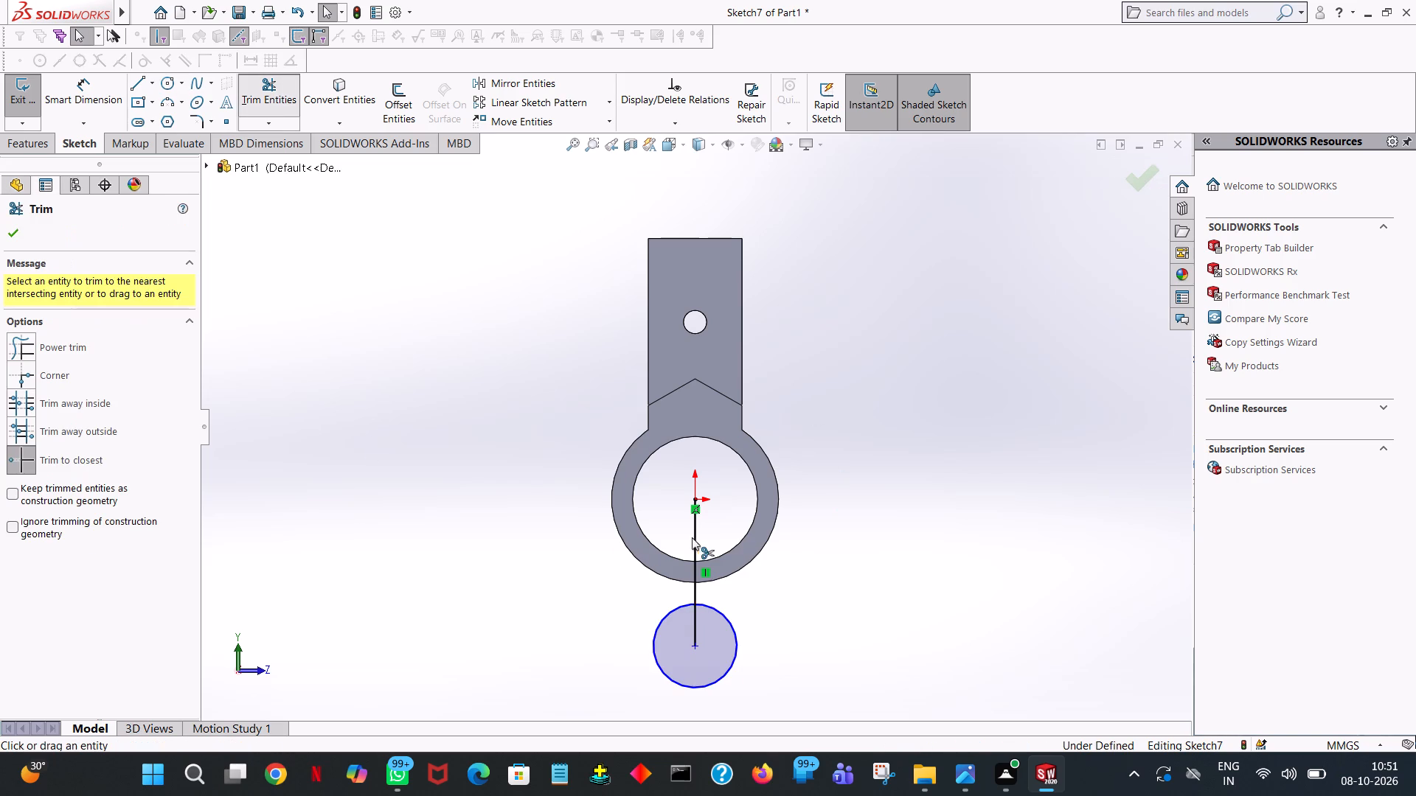
left_click(693, 537)
left_click(693, 635)
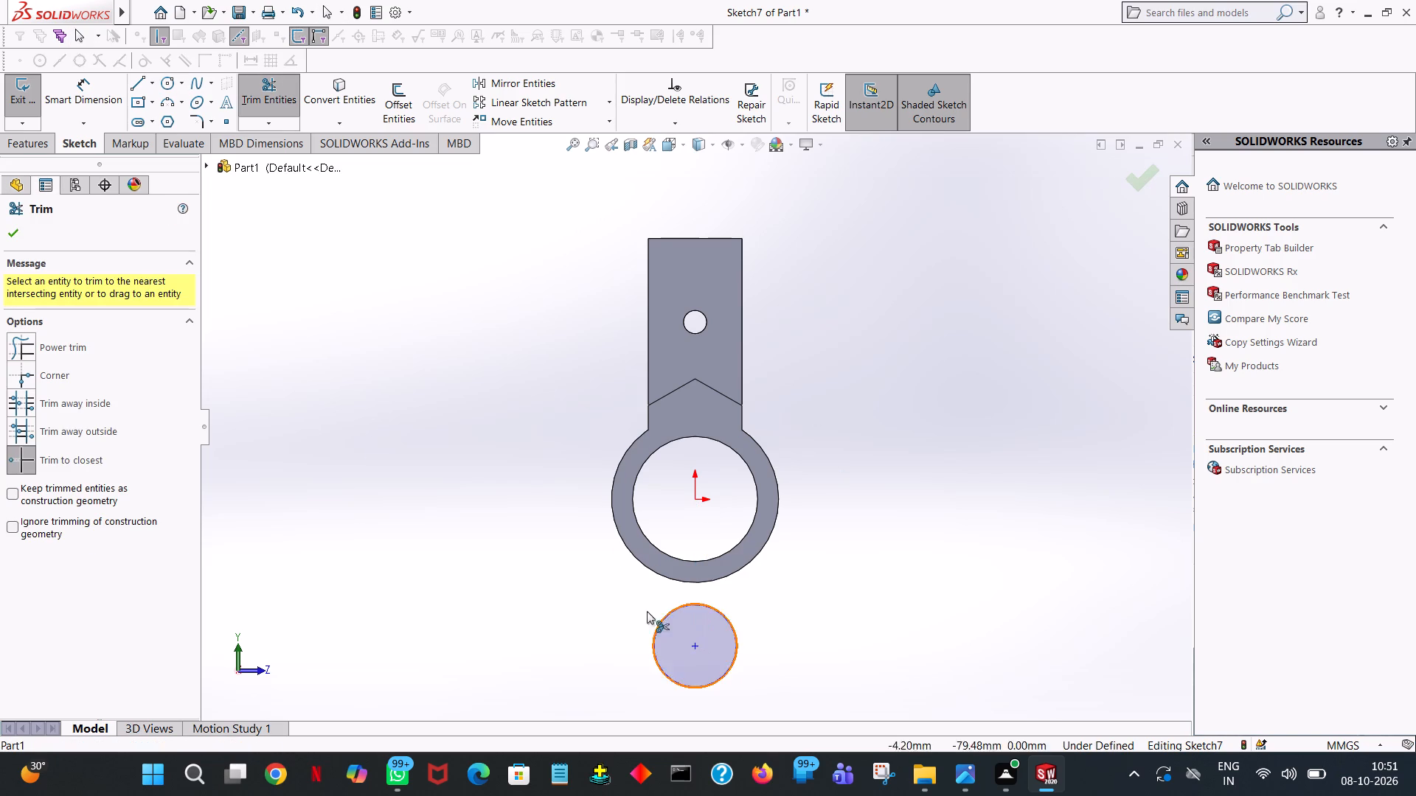
left_click(10, 233)
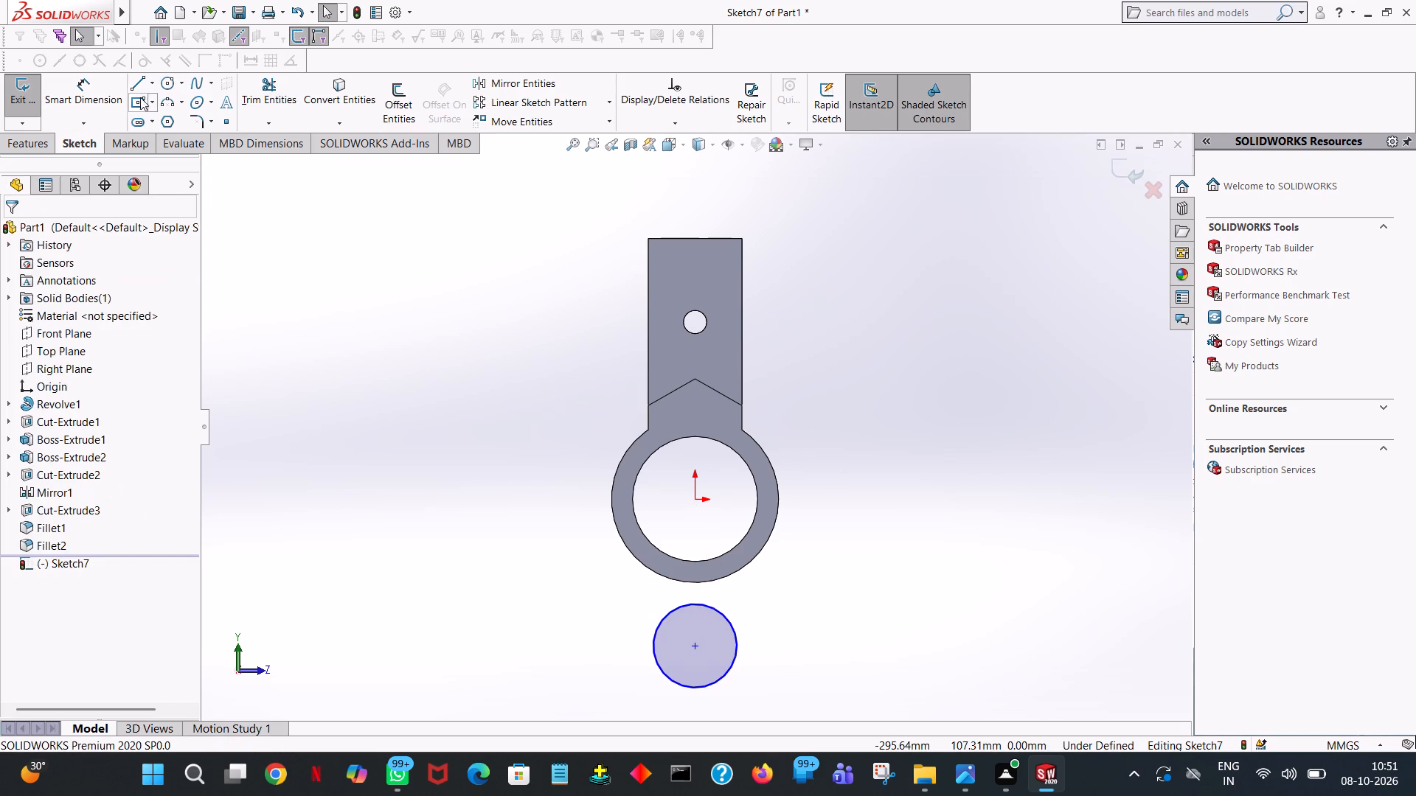
Draw a 63/2 mm horizontal line from the origin toward +Z, continued by a slanted line down to the circle's +Z quadrant.
left_click(140, 85)
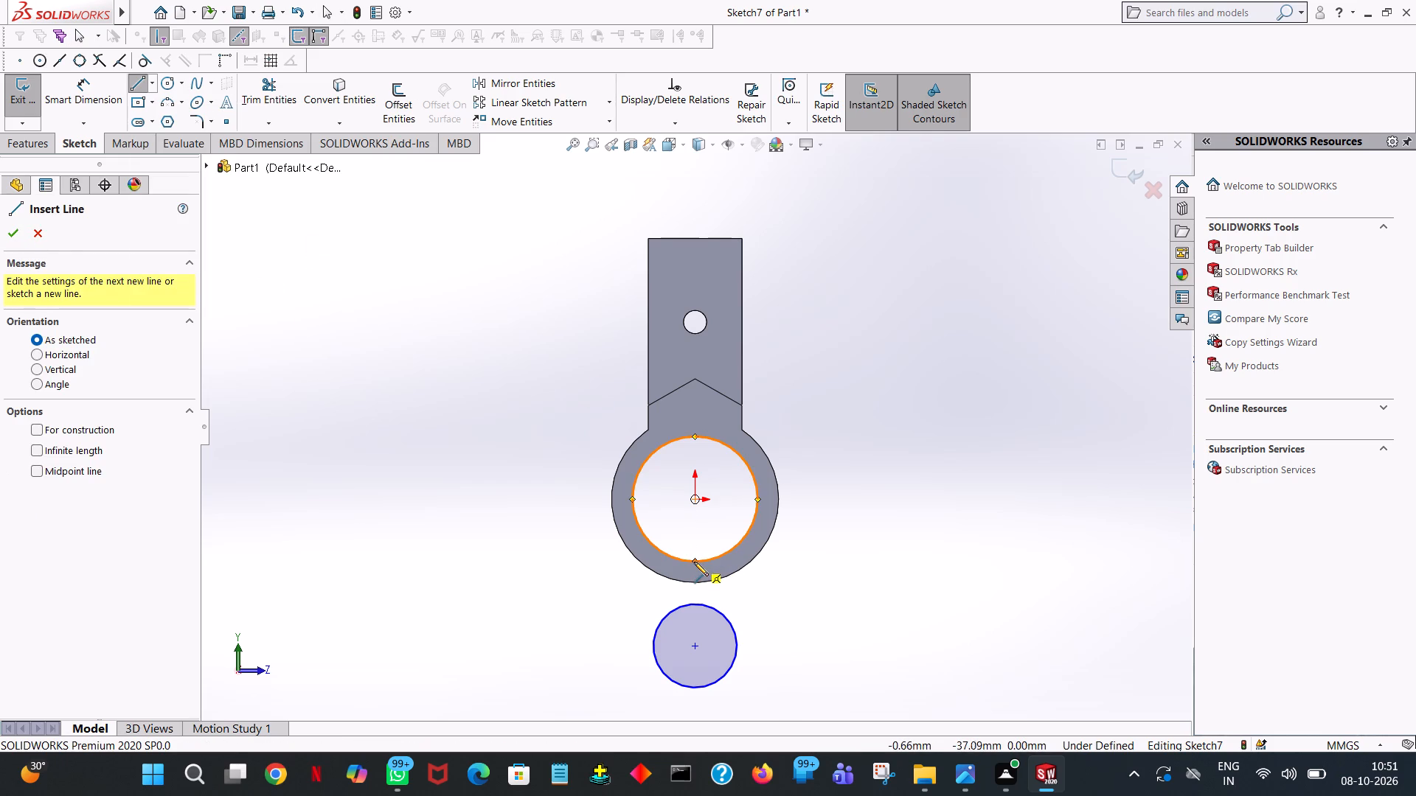
left_click(694, 496)
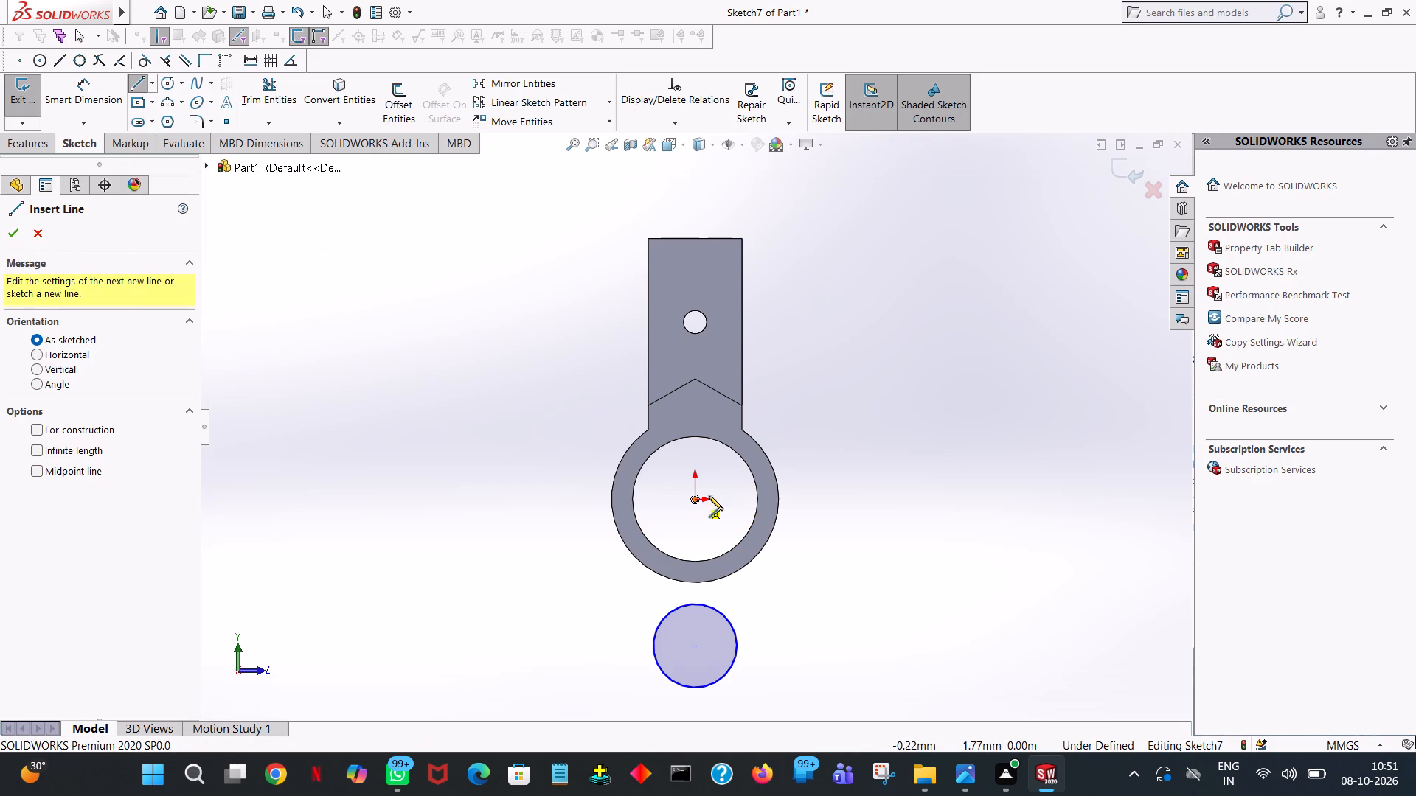
left_click(741, 500)
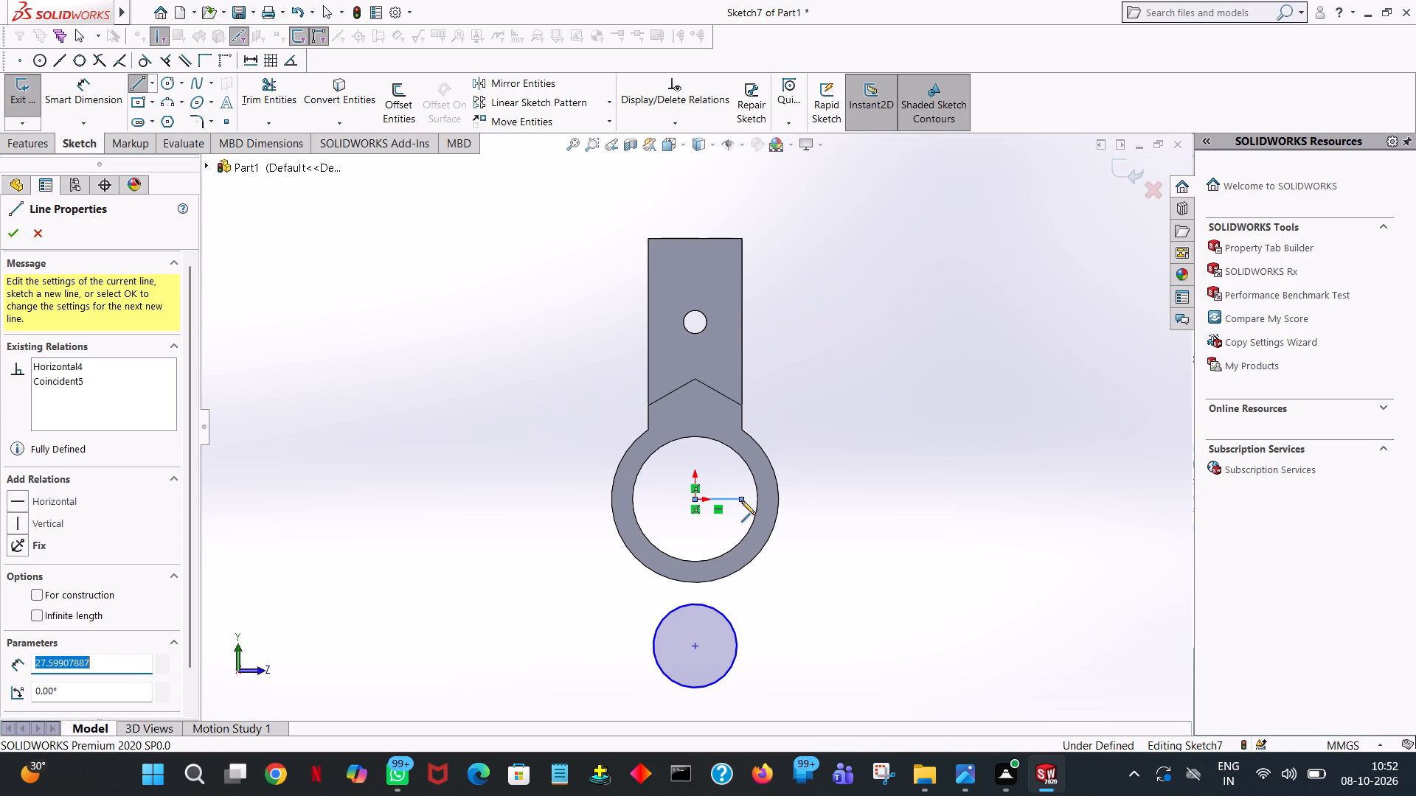
type("63/2")
key("Return")
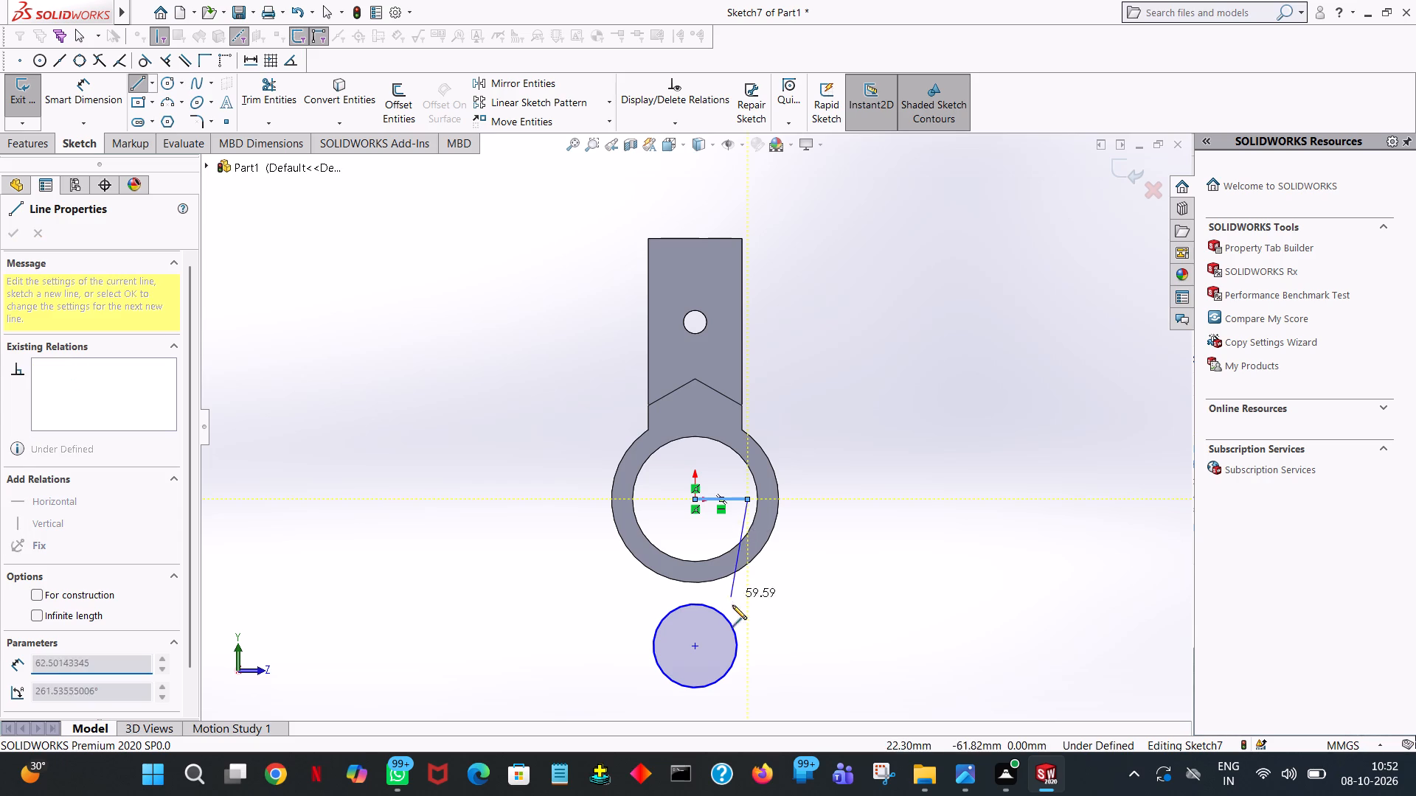
left_click(737, 647)
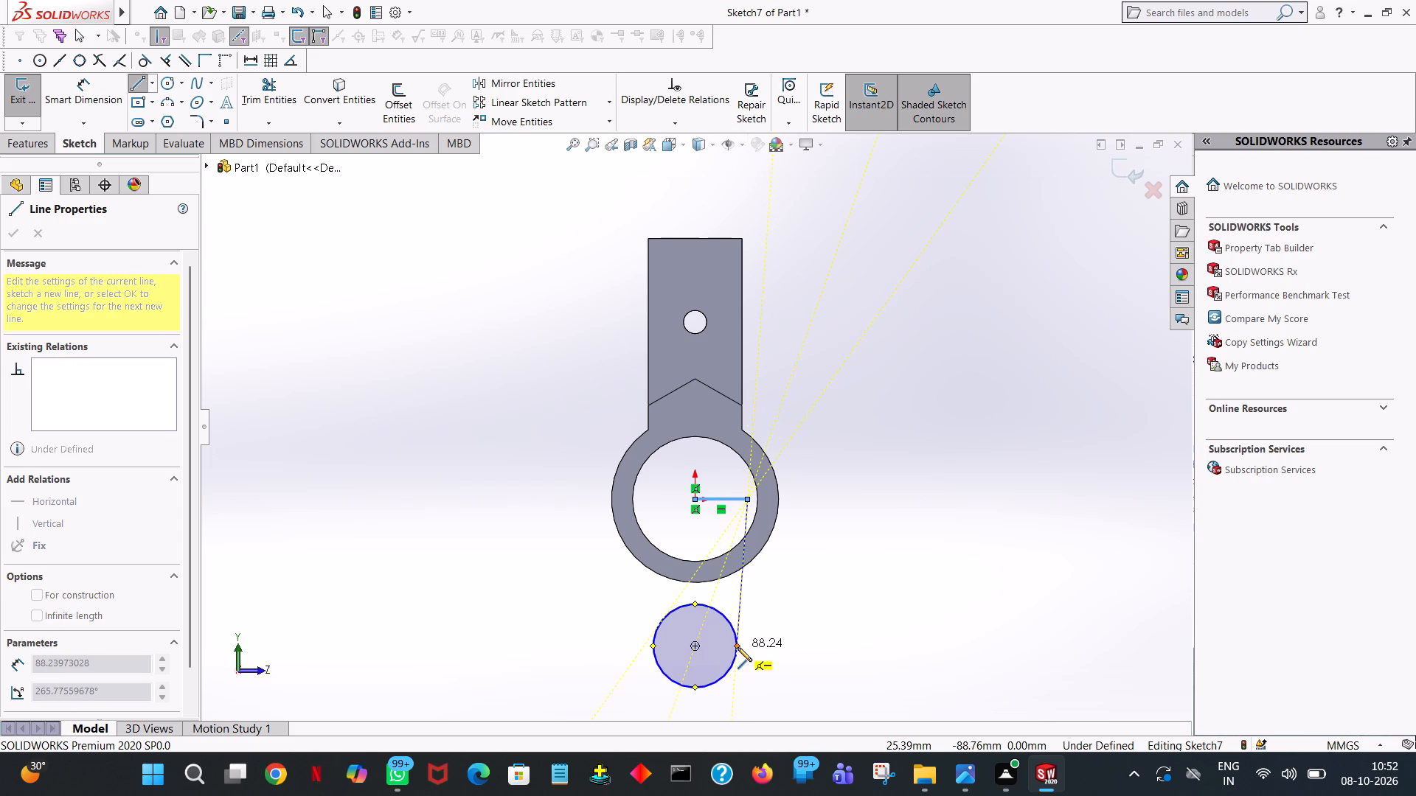
right_click(737, 647)
left_click(768, 614)
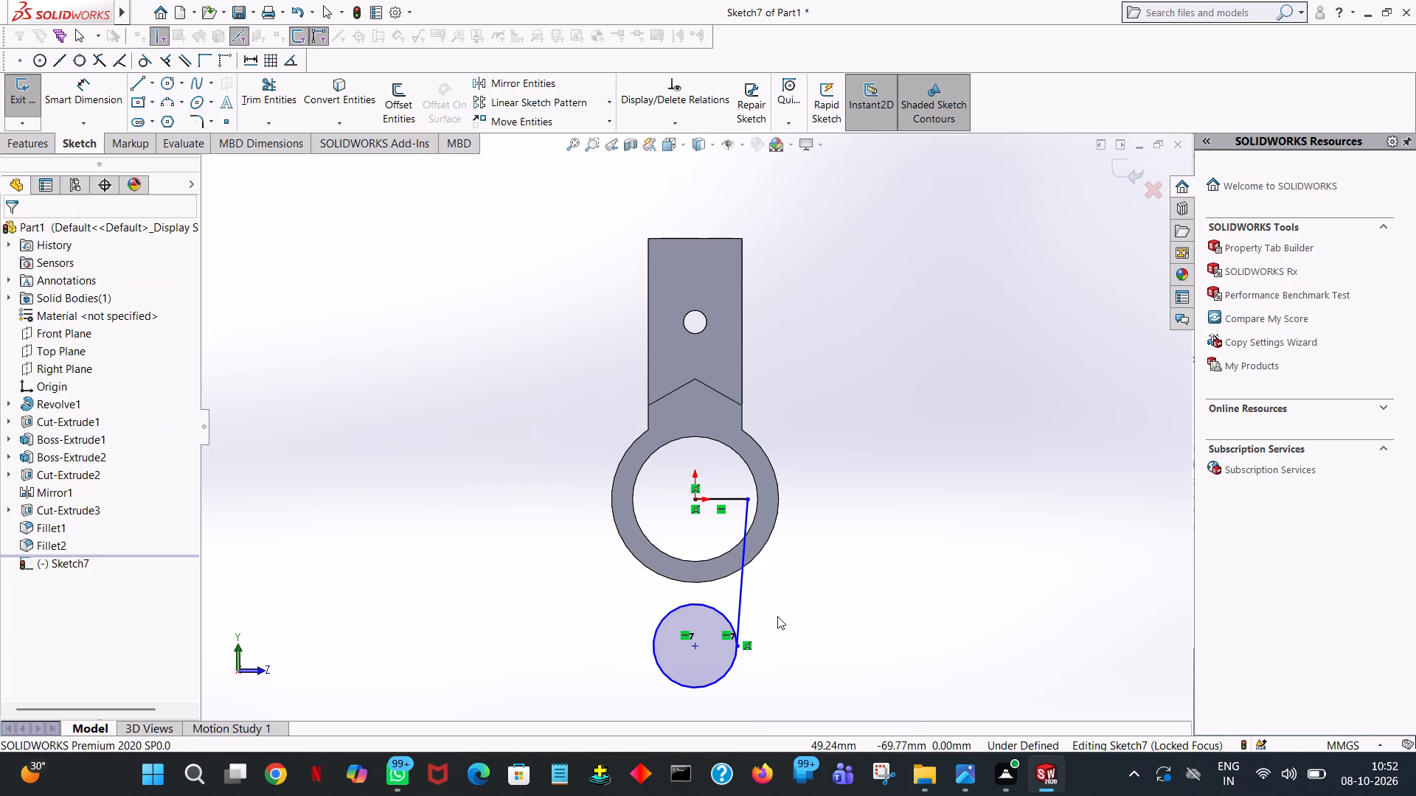
Draw a matching 63/2 mm horizontal line from the origin toward -Z, continued by a slanted line down to the circle's -Z quadrant.
left_click(136, 74)
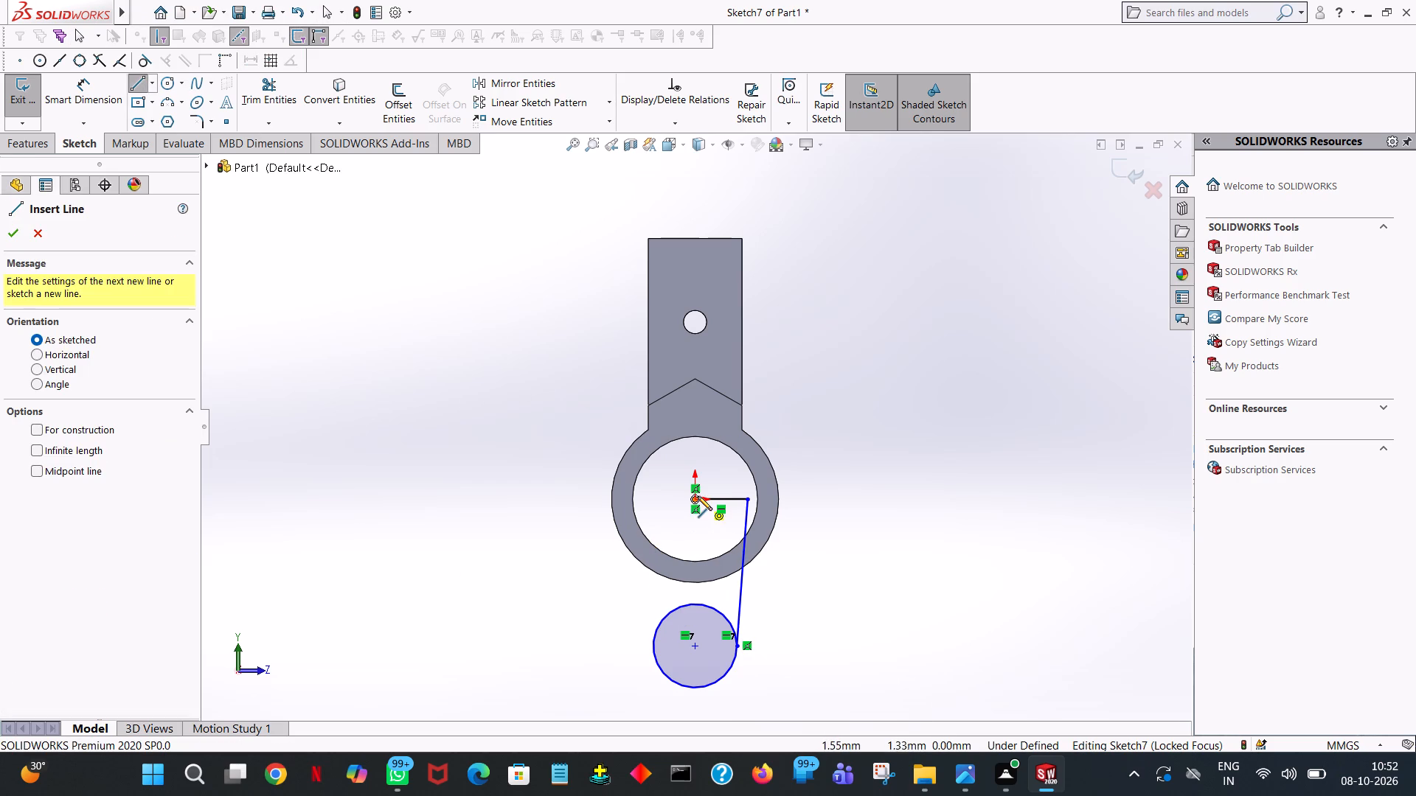
left_click(693, 498)
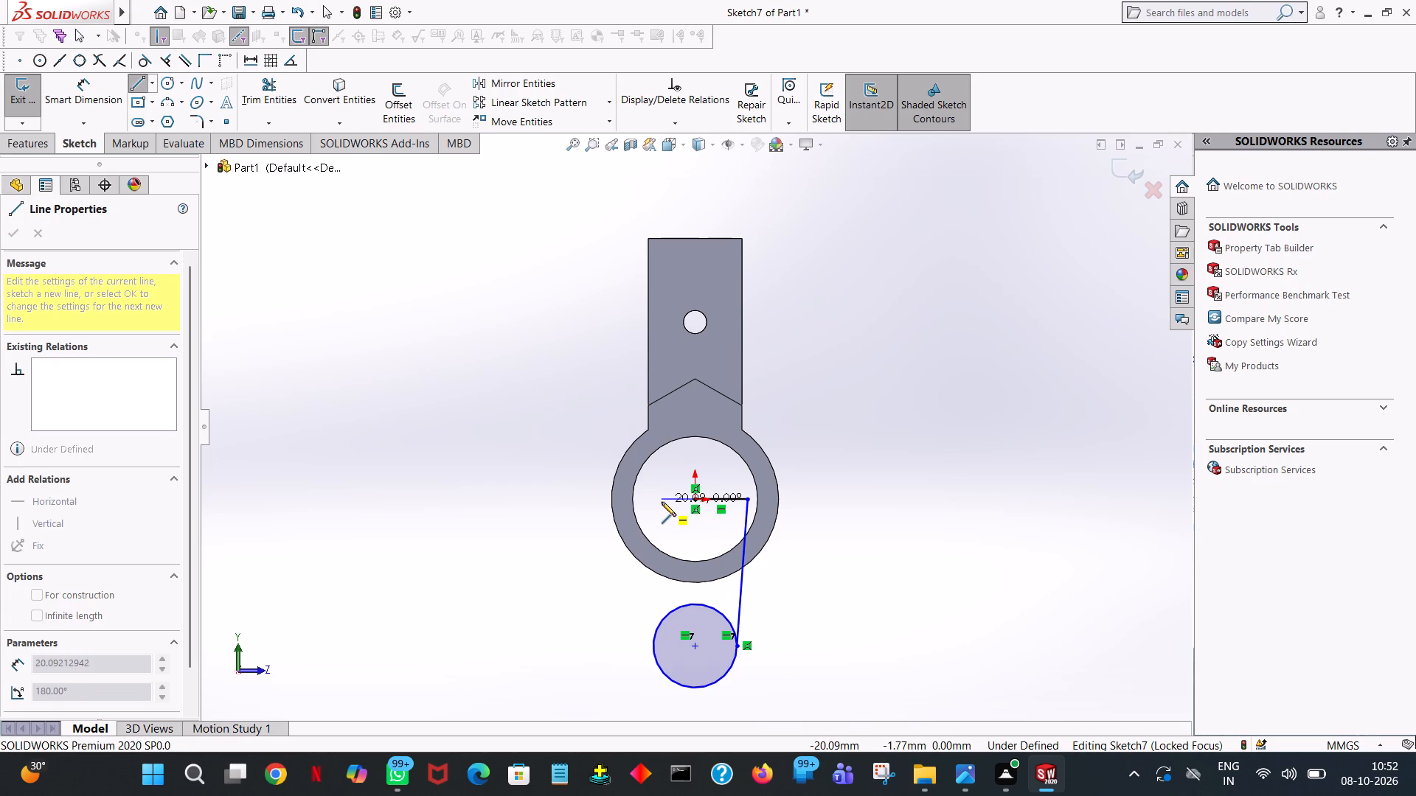
left_click(662, 502)
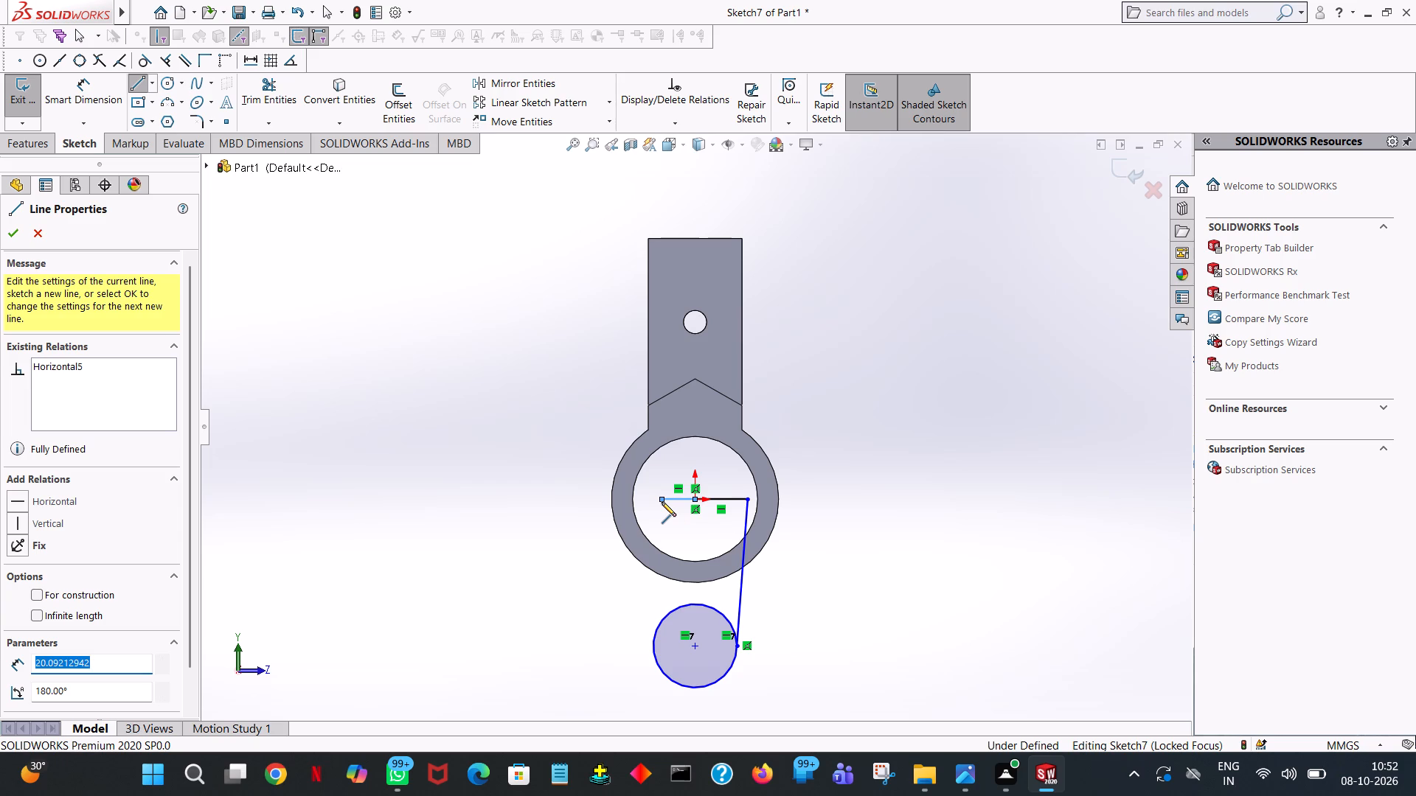
type("63")
type("/2")
key("Return")
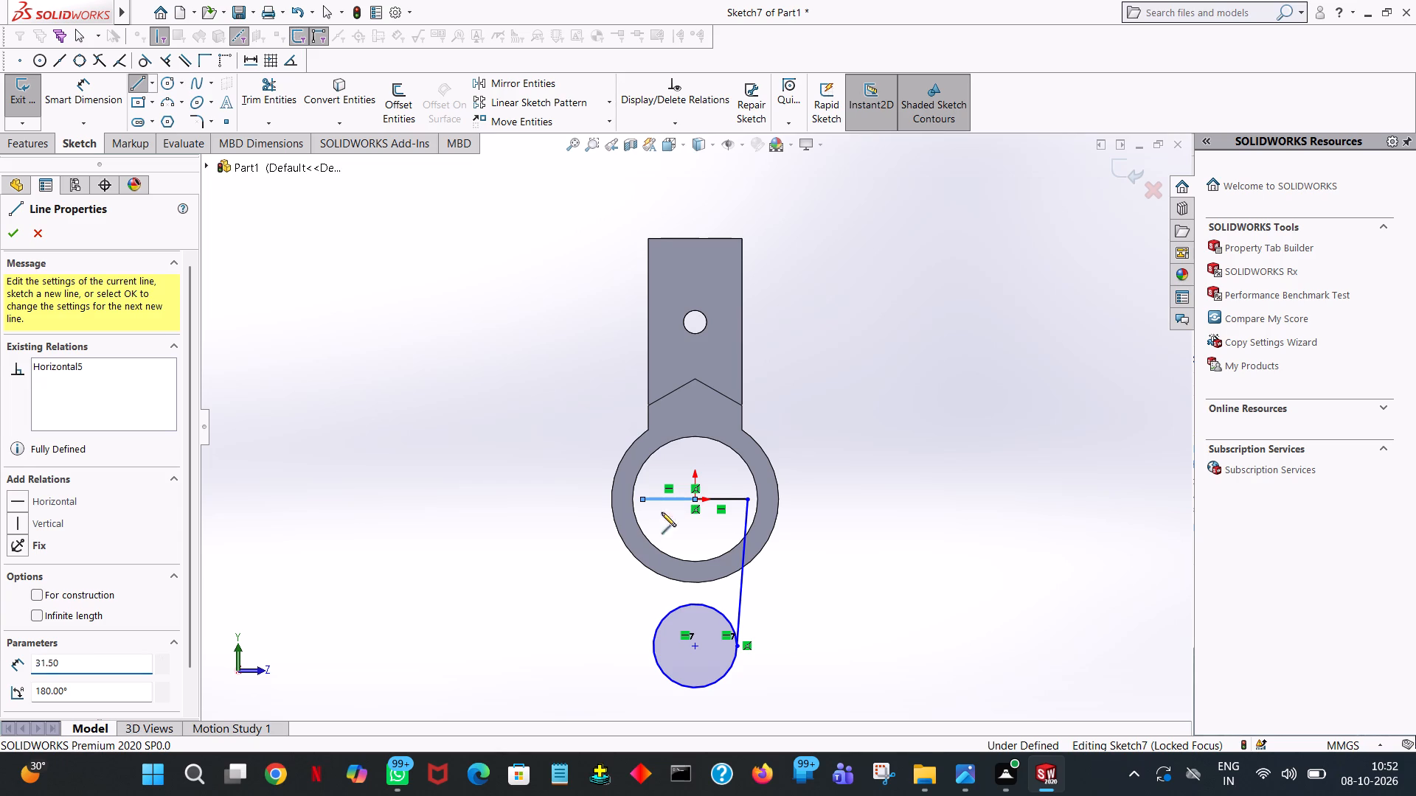
left_click(651, 647)
right_click(651, 647)
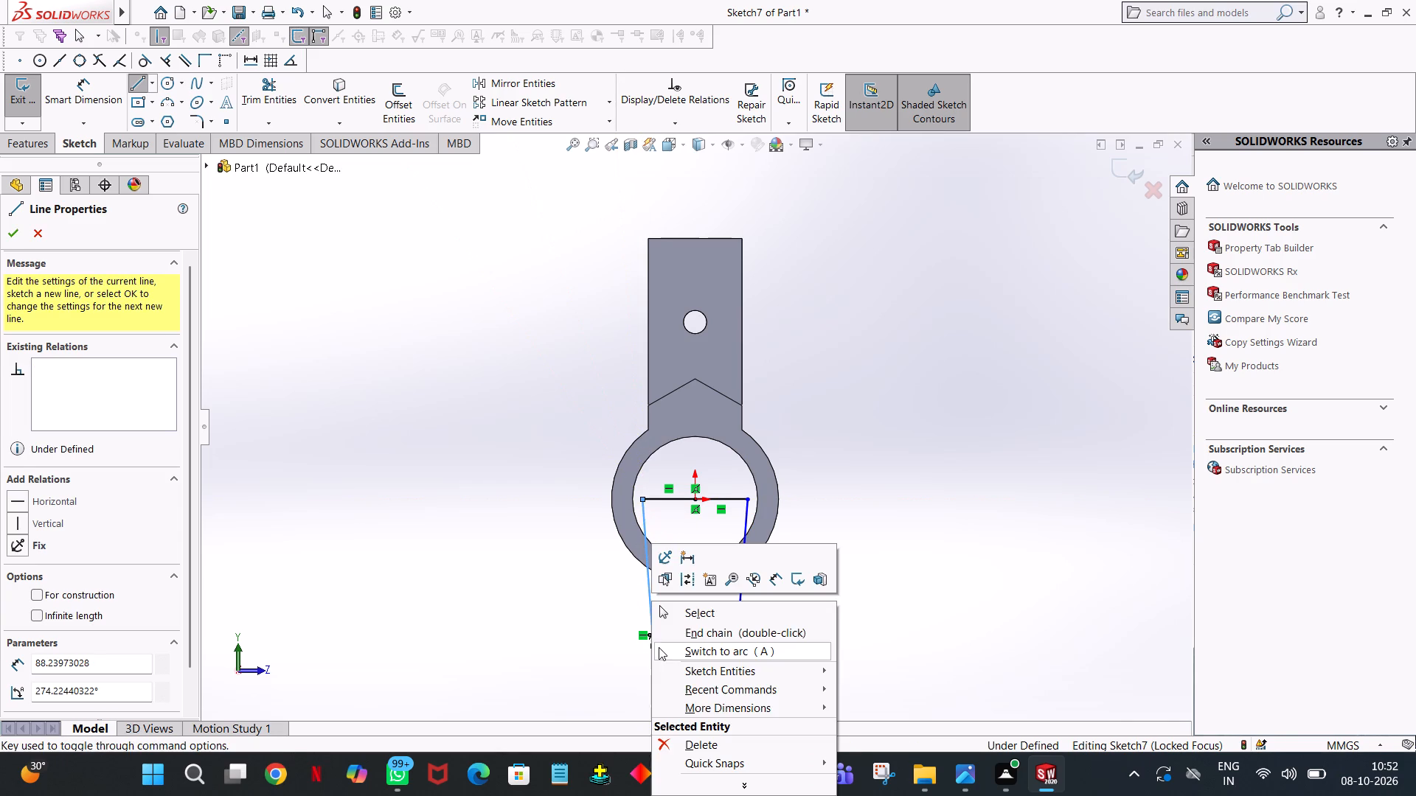
left_click(692, 616)
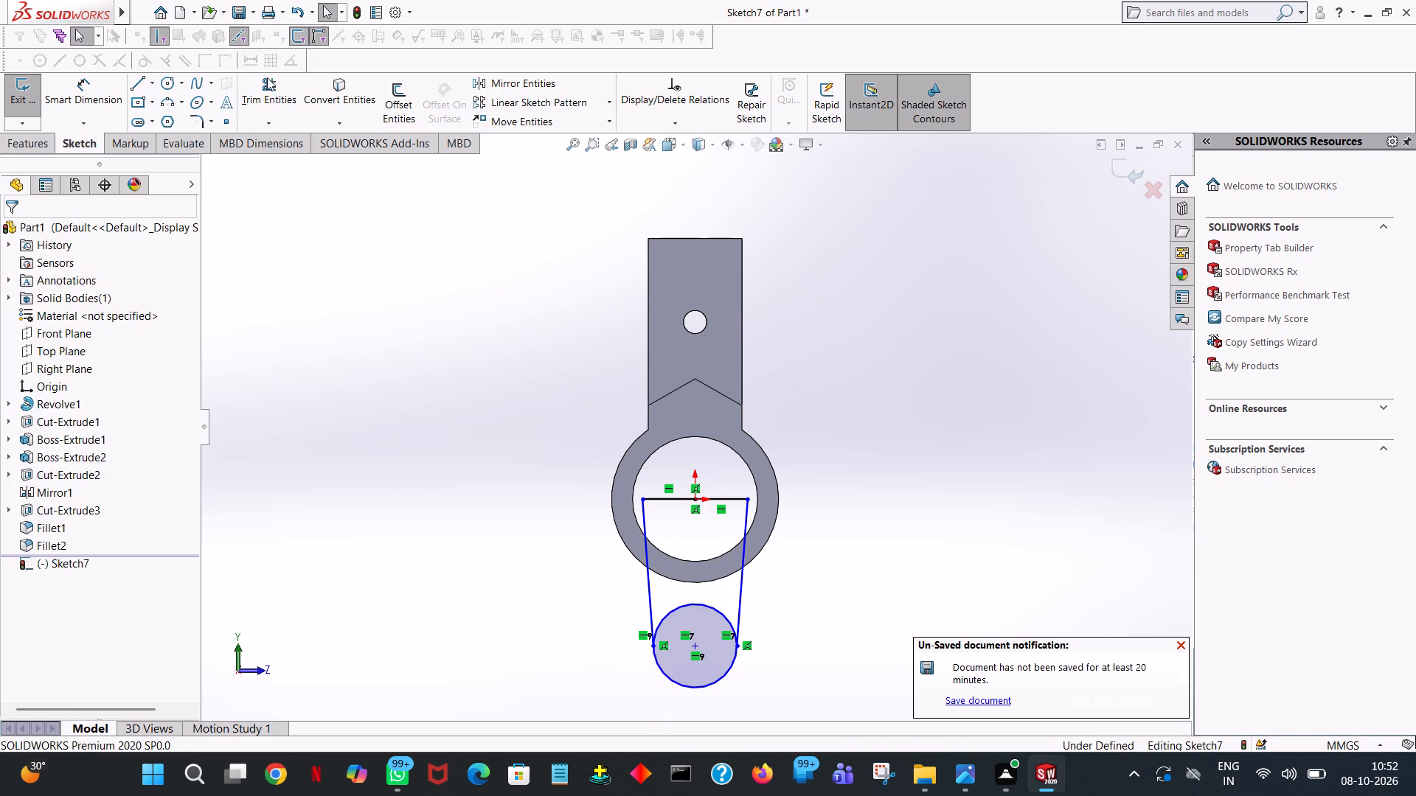
Trim the upper half of the lower circle between the two slanted lines.
left_click(268, 88)
left_click(694, 602)
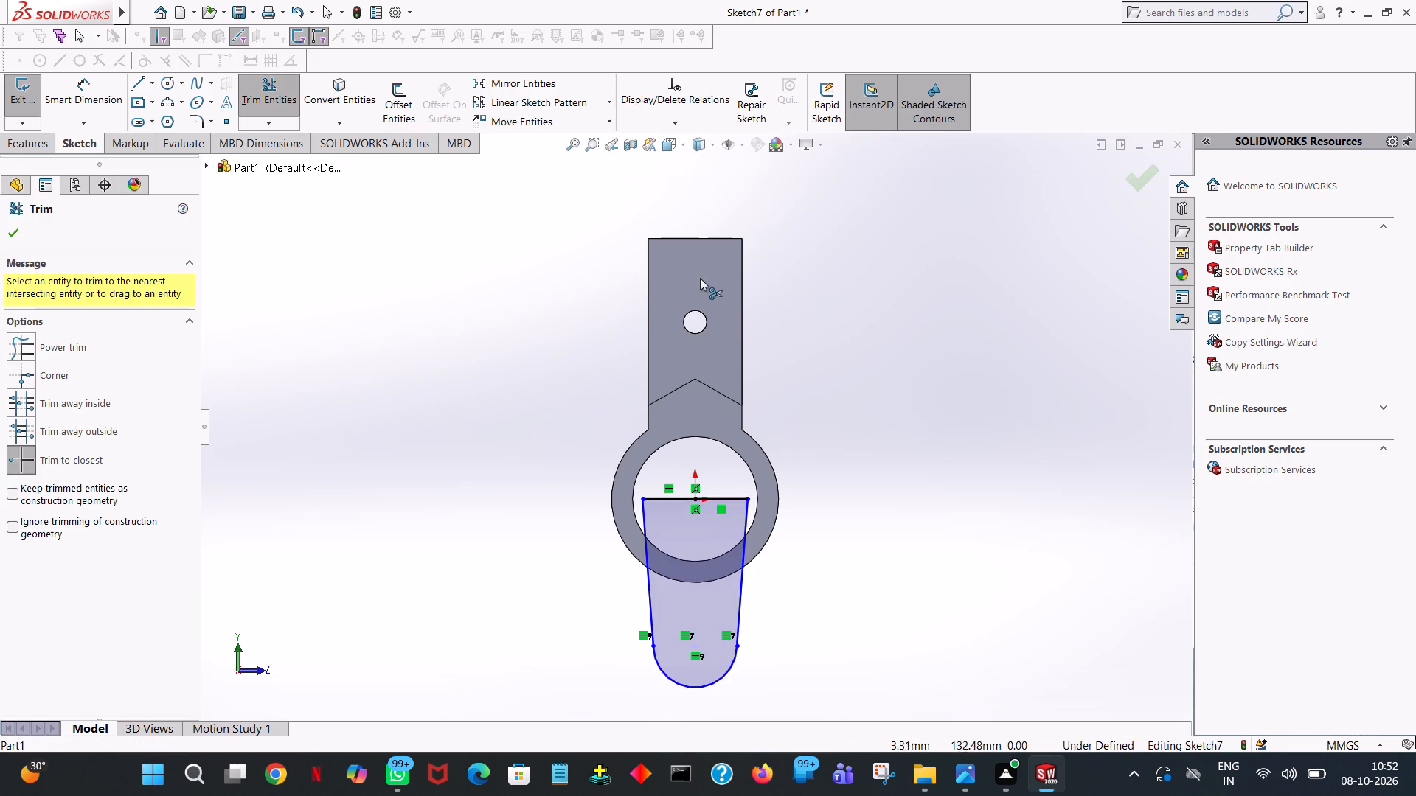
Draw a 50 mm radius circle centred on the origin, coinciding with the cylinder's outer edge.
left_click(164, 86)
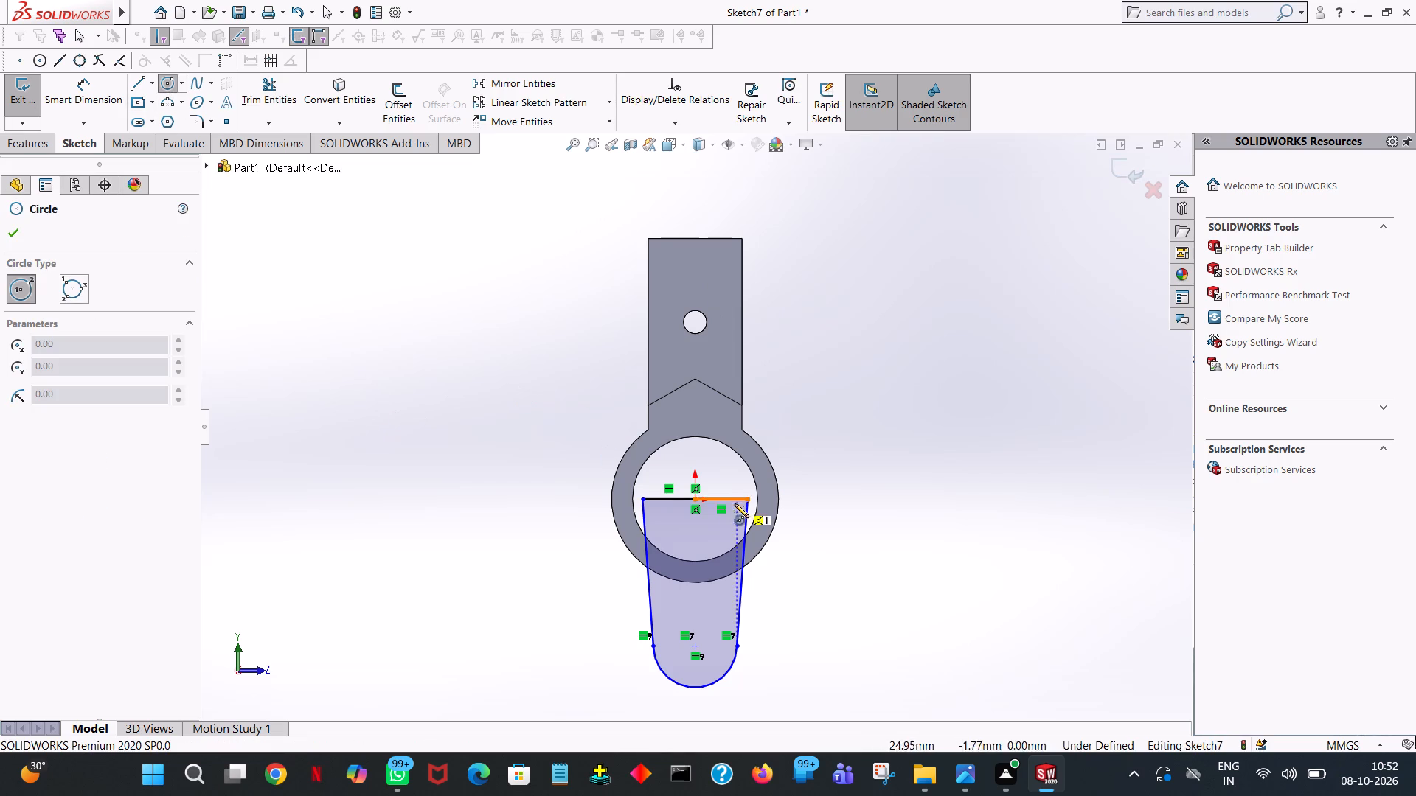
left_click(693, 500)
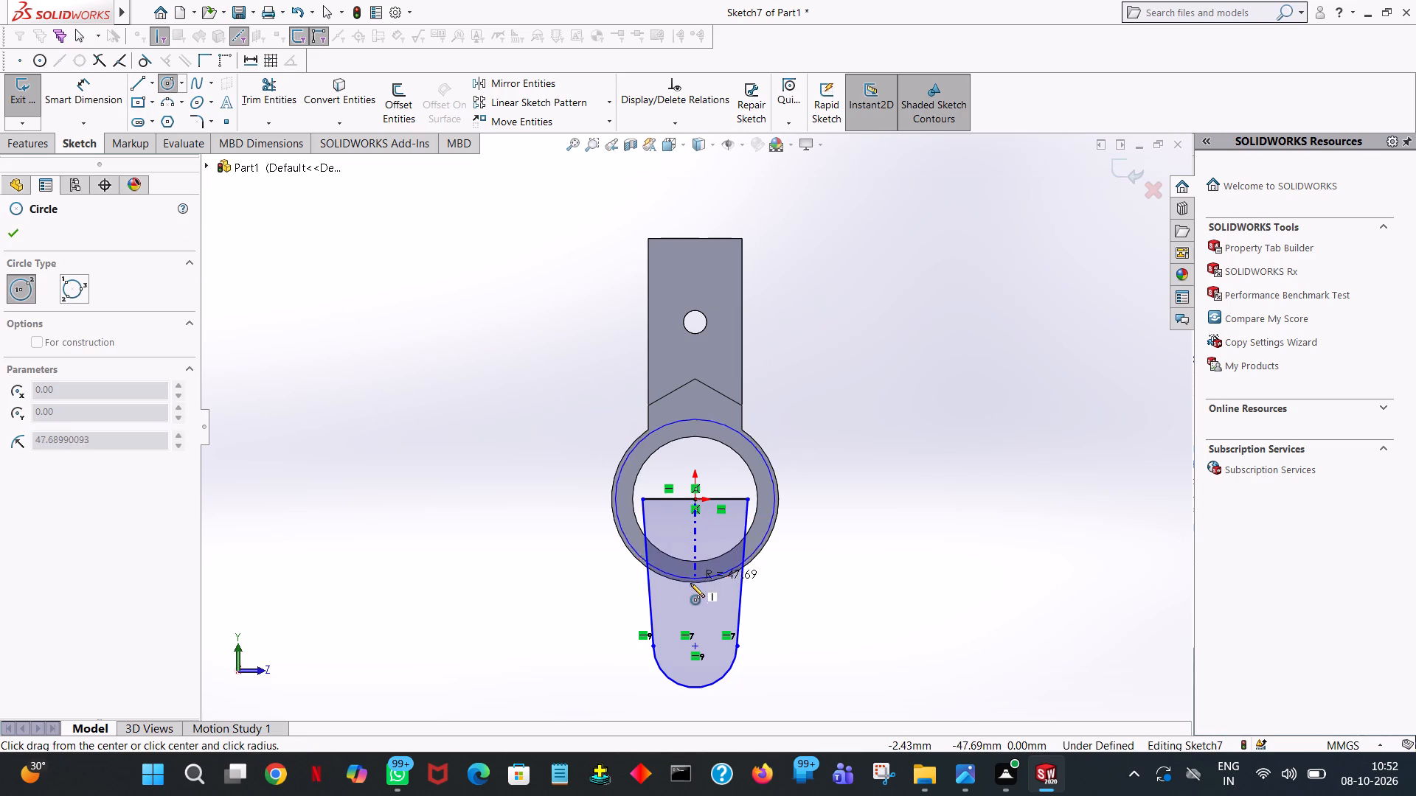
left_click(690, 584)
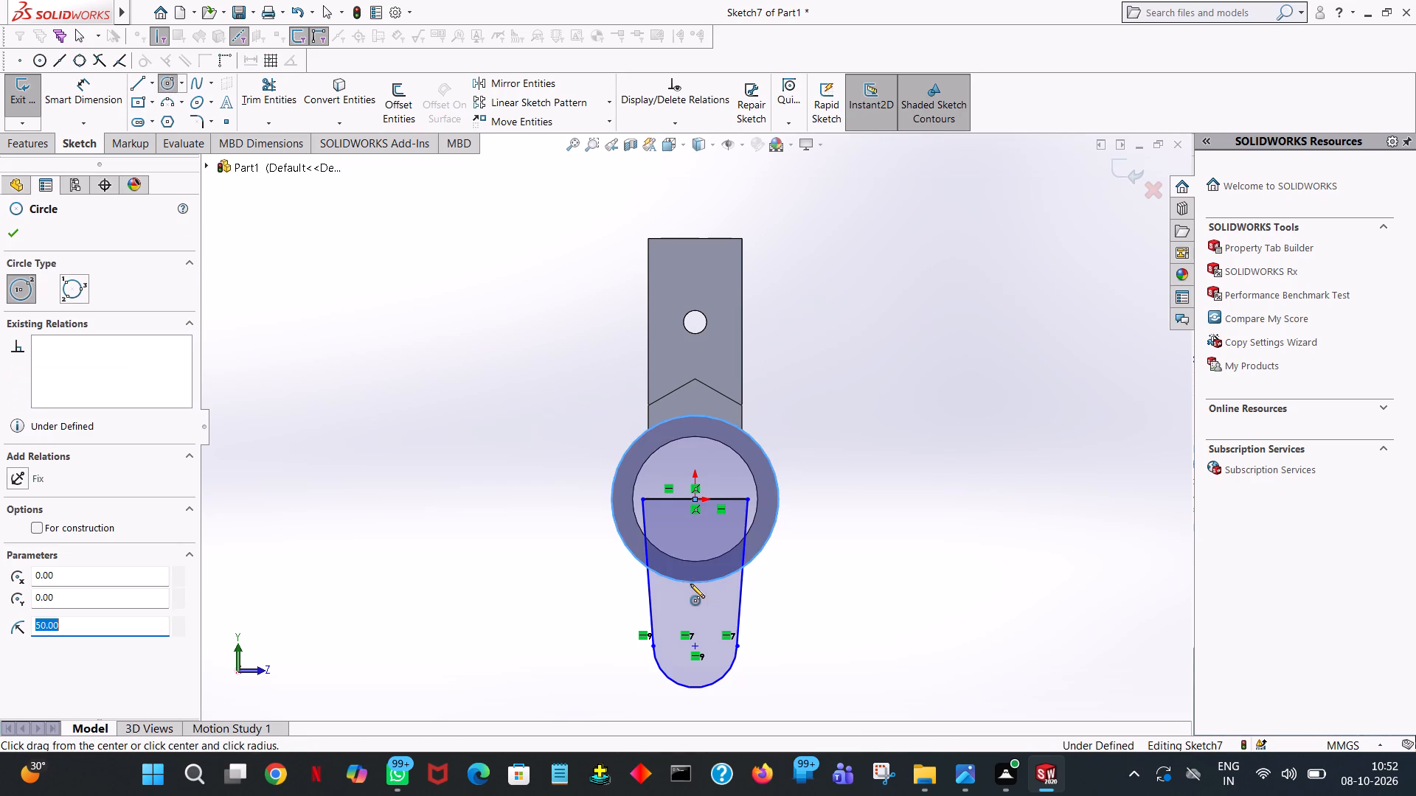
right_click(690, 584)
left_click(768, 598)
left_click(846, 492)
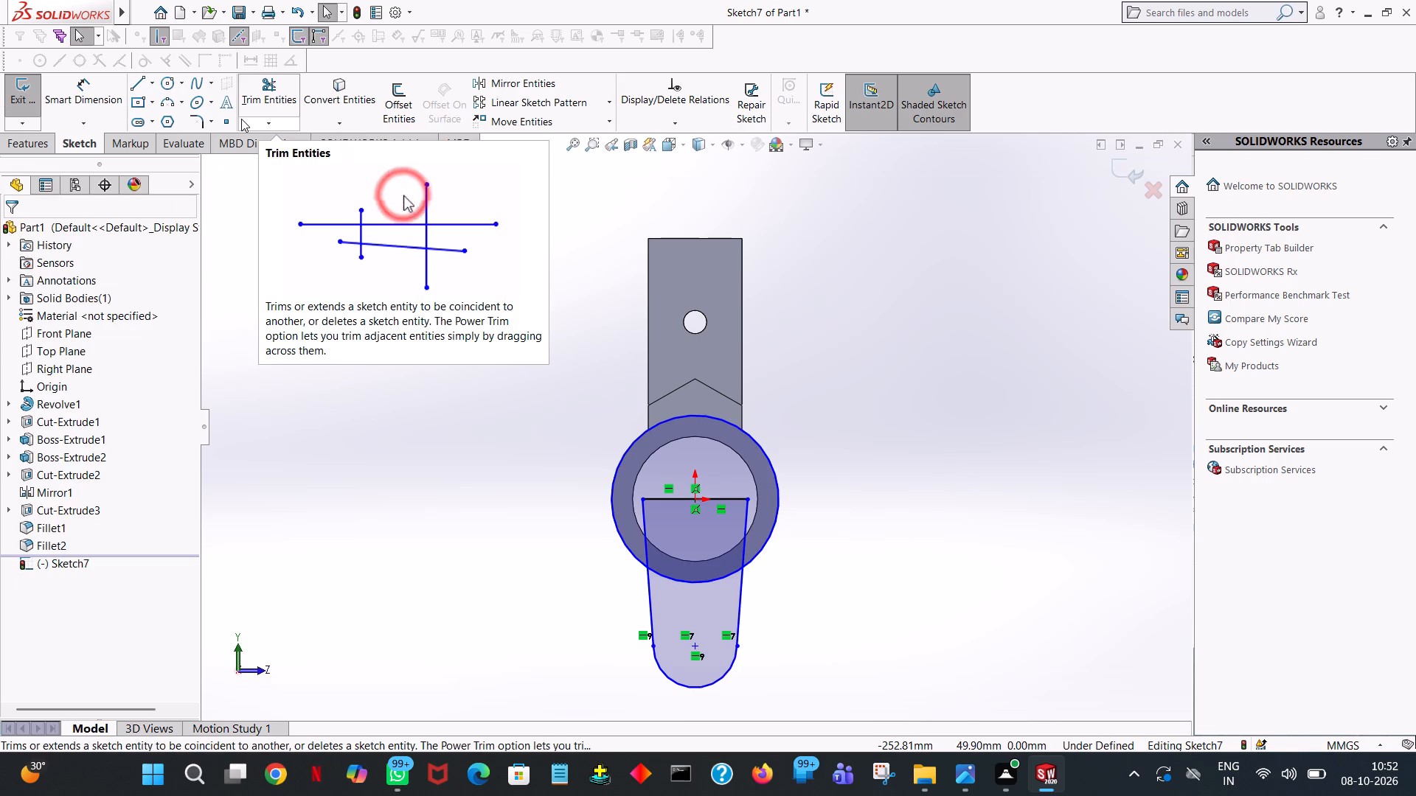
Draw a 63/2 mm horizontal line from the circle's bottom quadrant toward +Z, continued by a slanted line to the arc's +Z end.
left_click(133, 79)
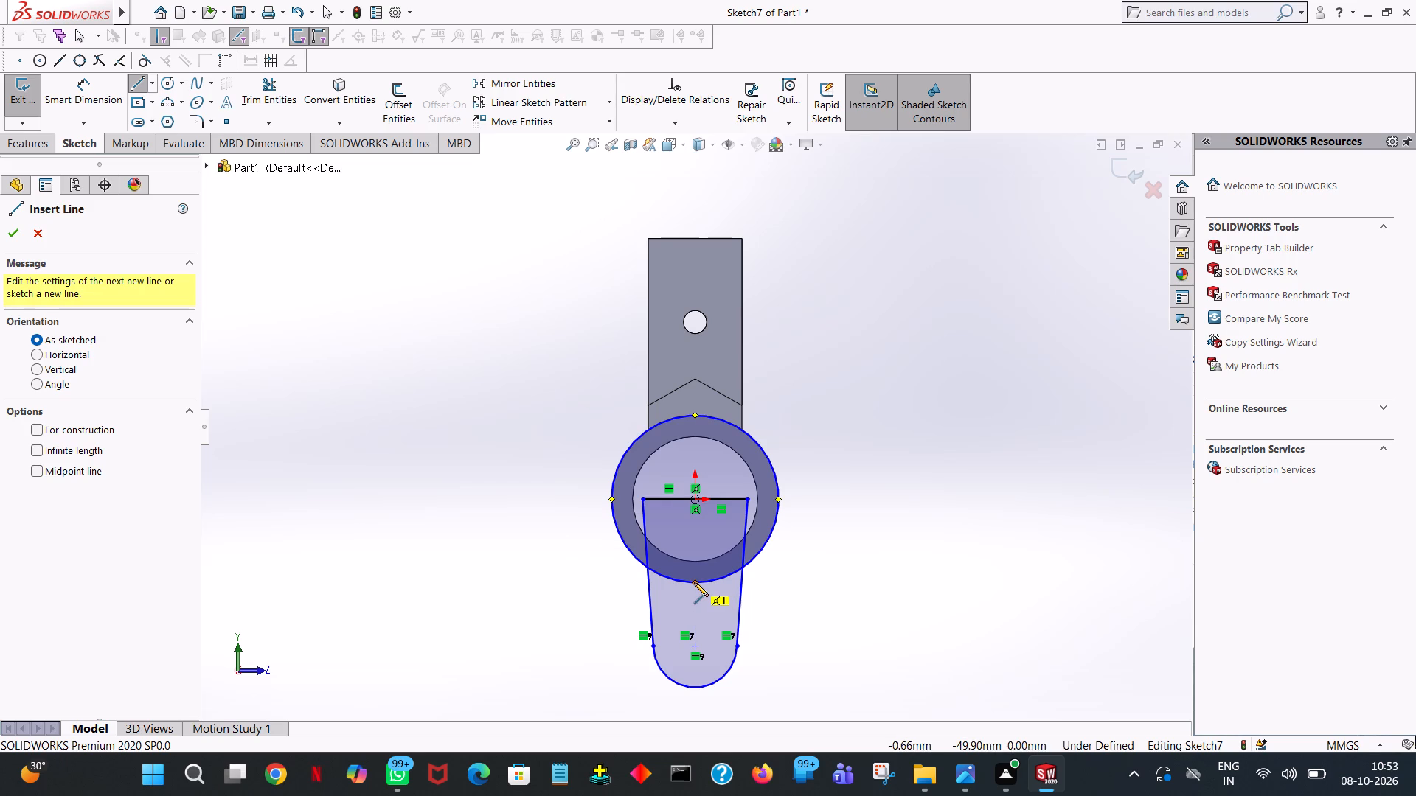
left_click(694, 583)
left_click(753, 582)
type("63/2")
key("Return")
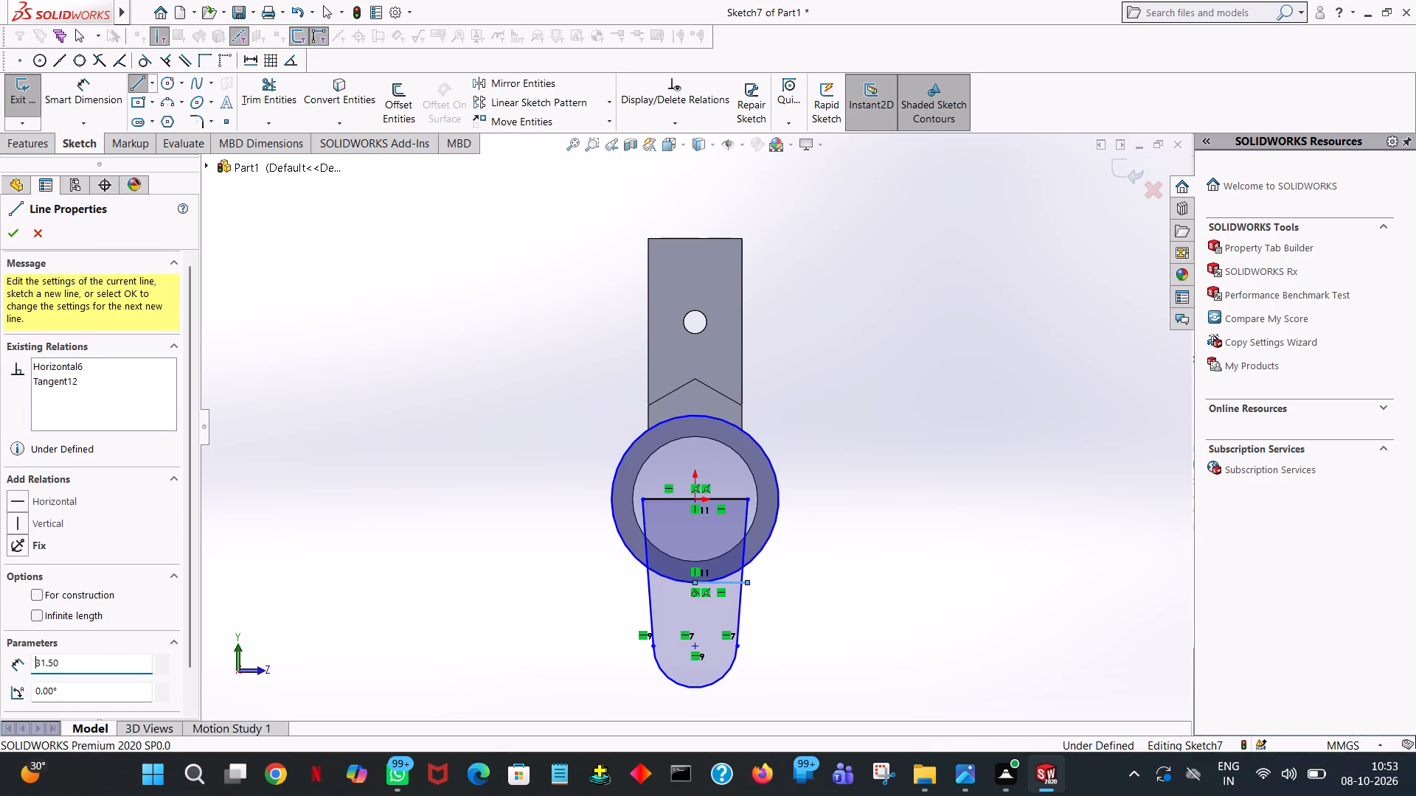
left_click(739, 644)
right_click(739, 644)
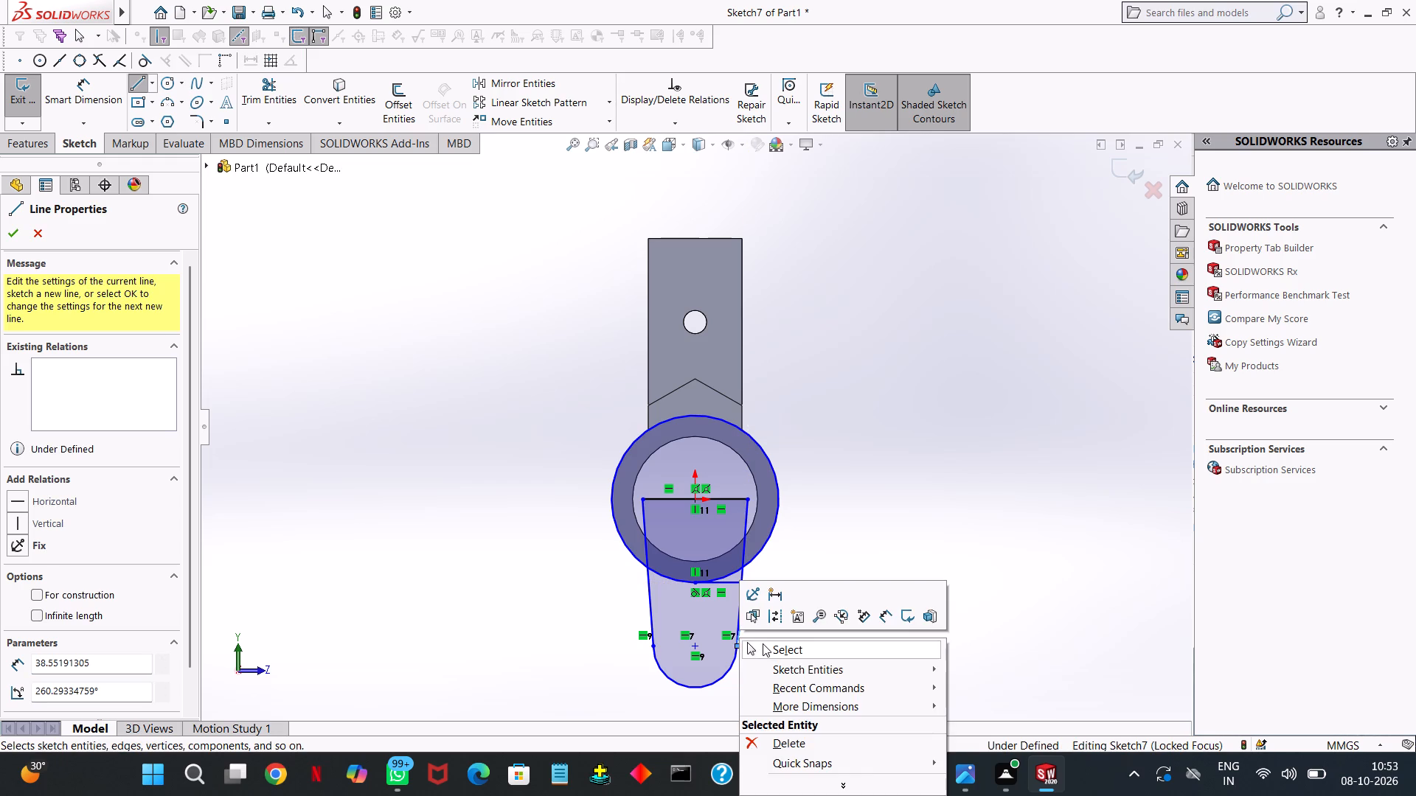
left_click(763, 643)
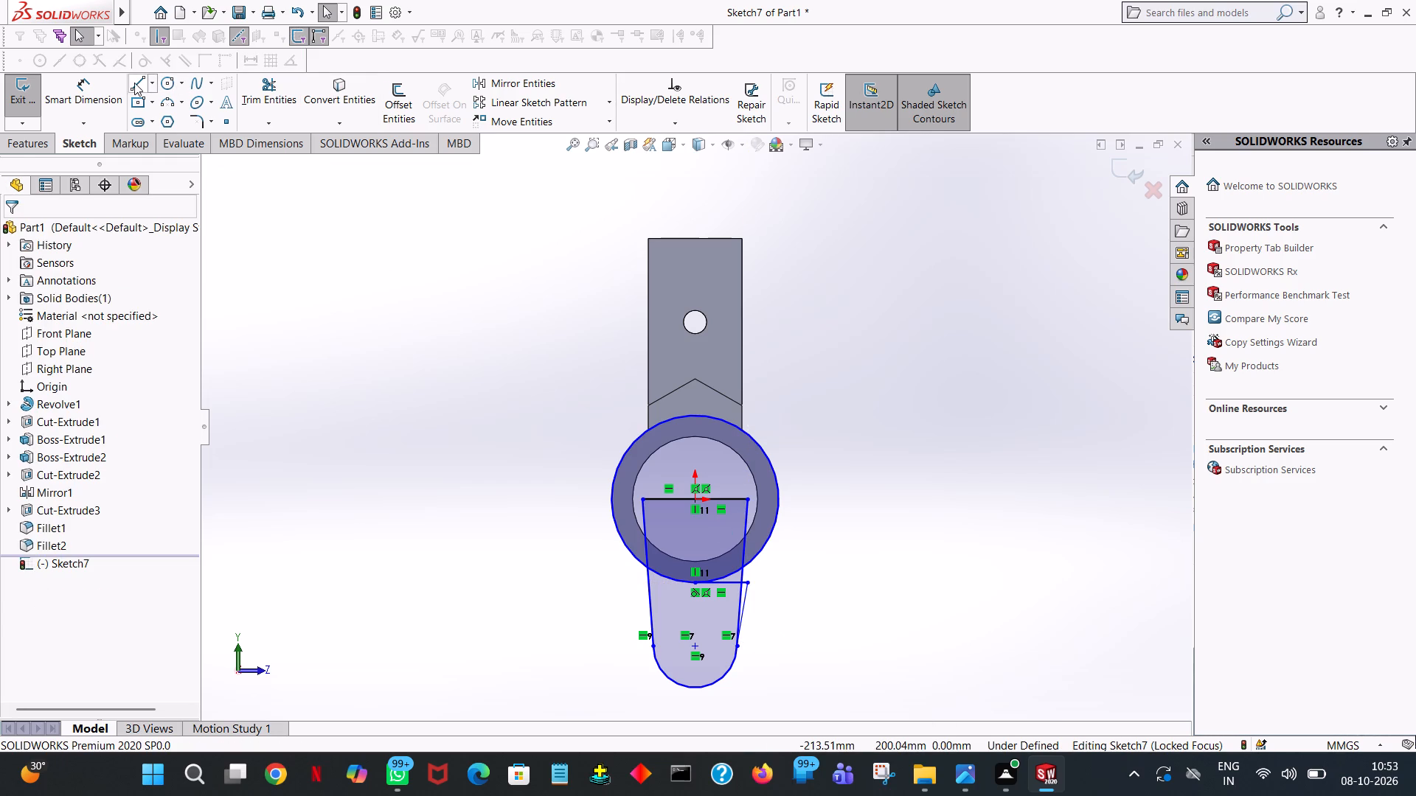
Draw a matching 63/2 mm horizontal line from the circle's bottom quadrant toward -Z, continued by a slanted line to the arc's -Z end.
left_click(134, 83)
left_click(695, 583)
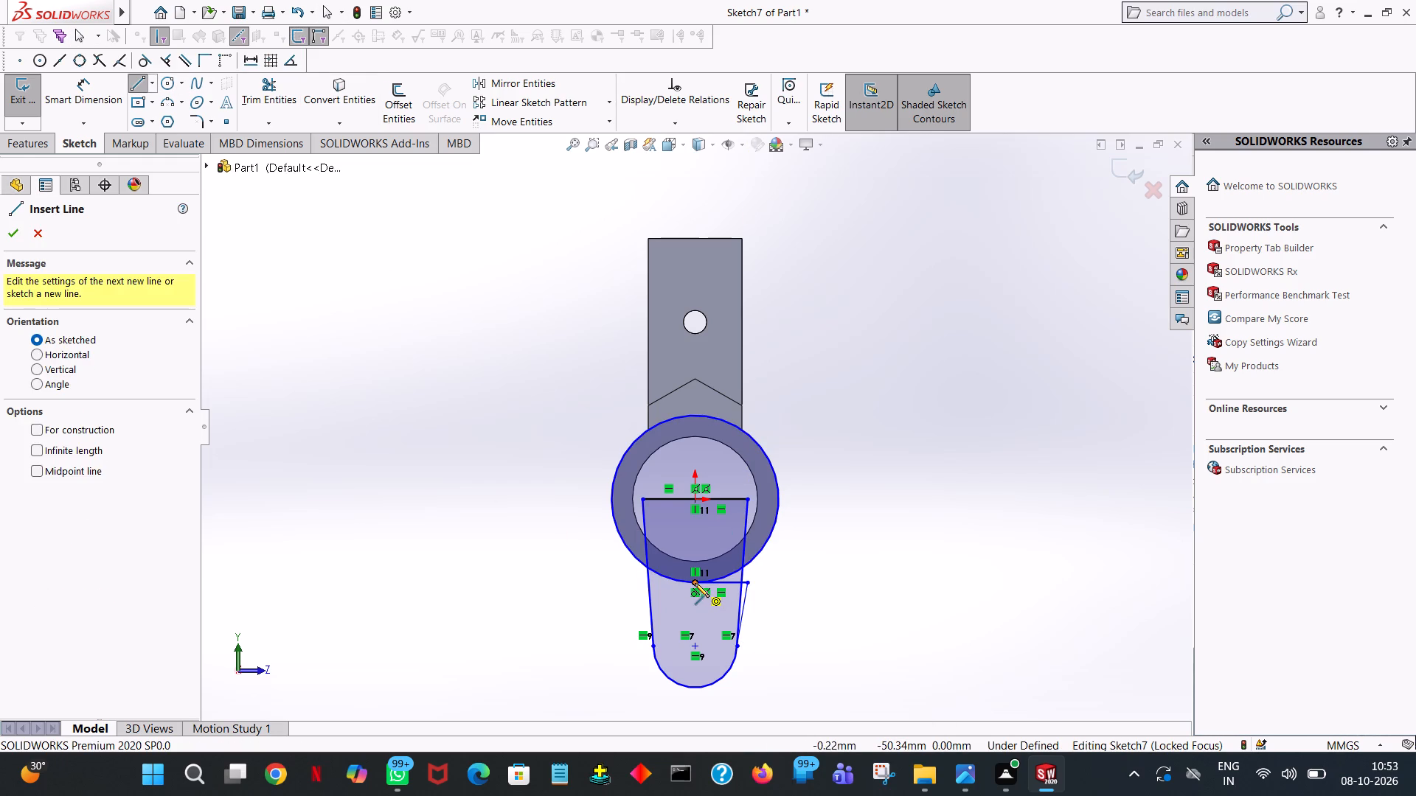
left_click(616, 585)
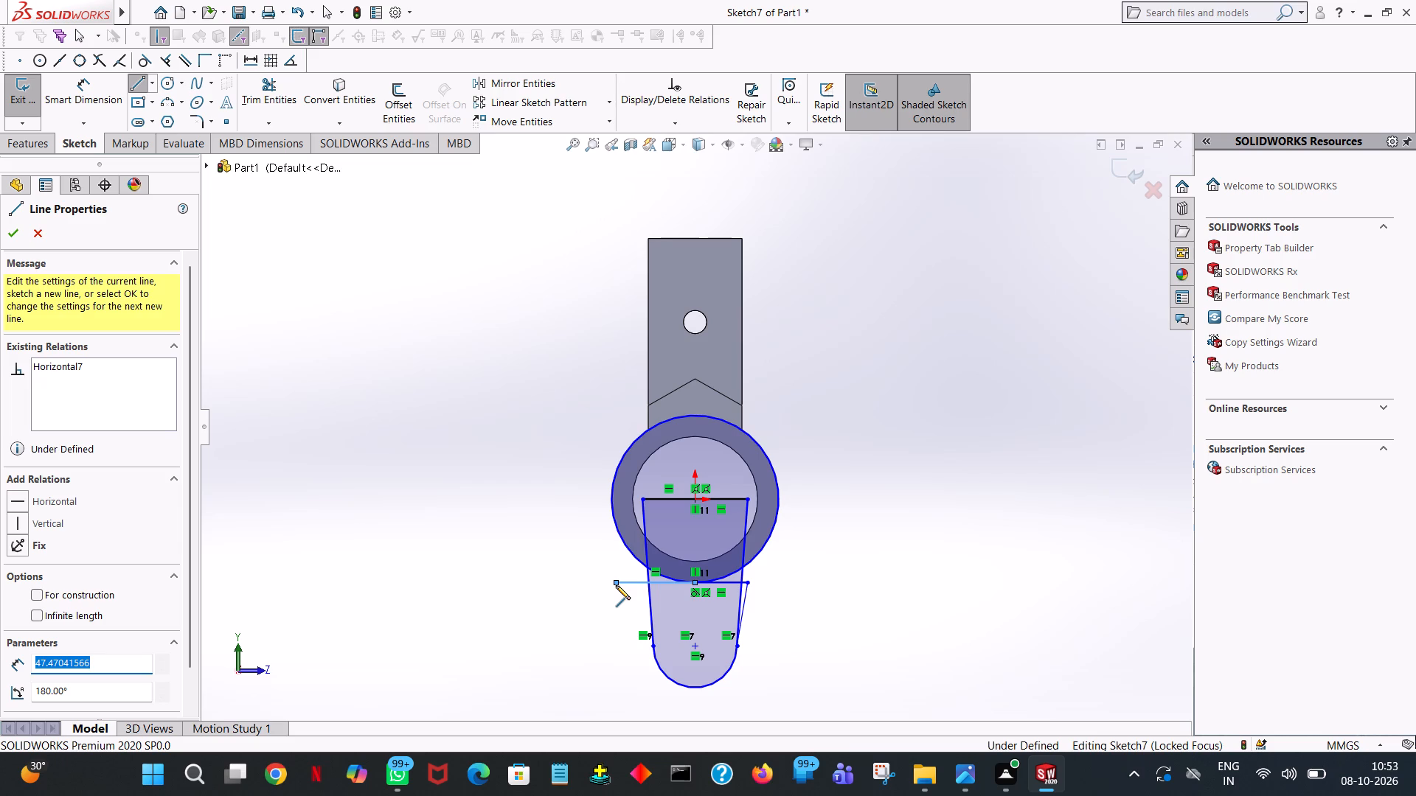
type("63/")
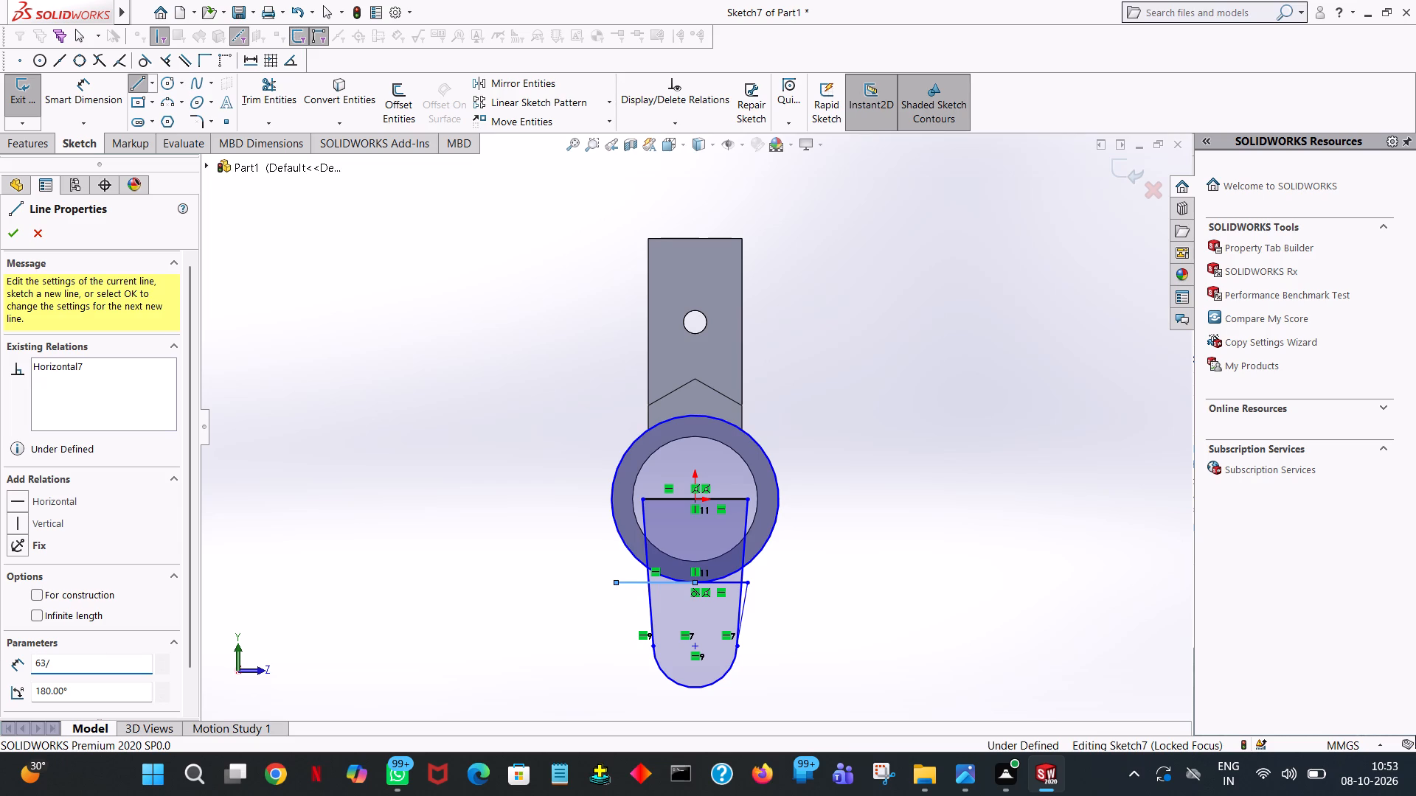
key("2")
key("Return")
left_click(650, 646)
right_click(650, 646)
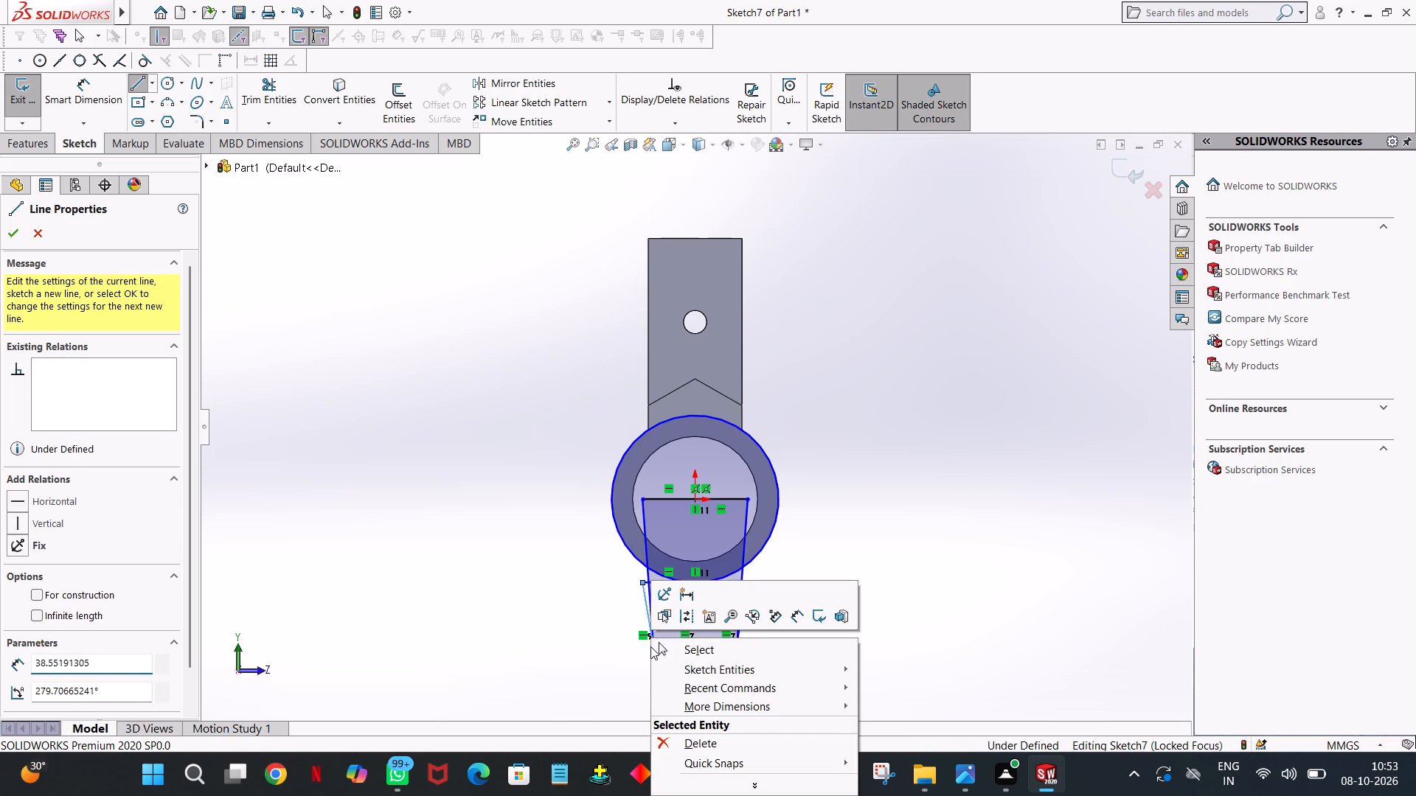
left_click(667, 649)
Trim away the two horizontal lines that run through the origin.
scroll(735, 509, "down", 3, "ctrl")
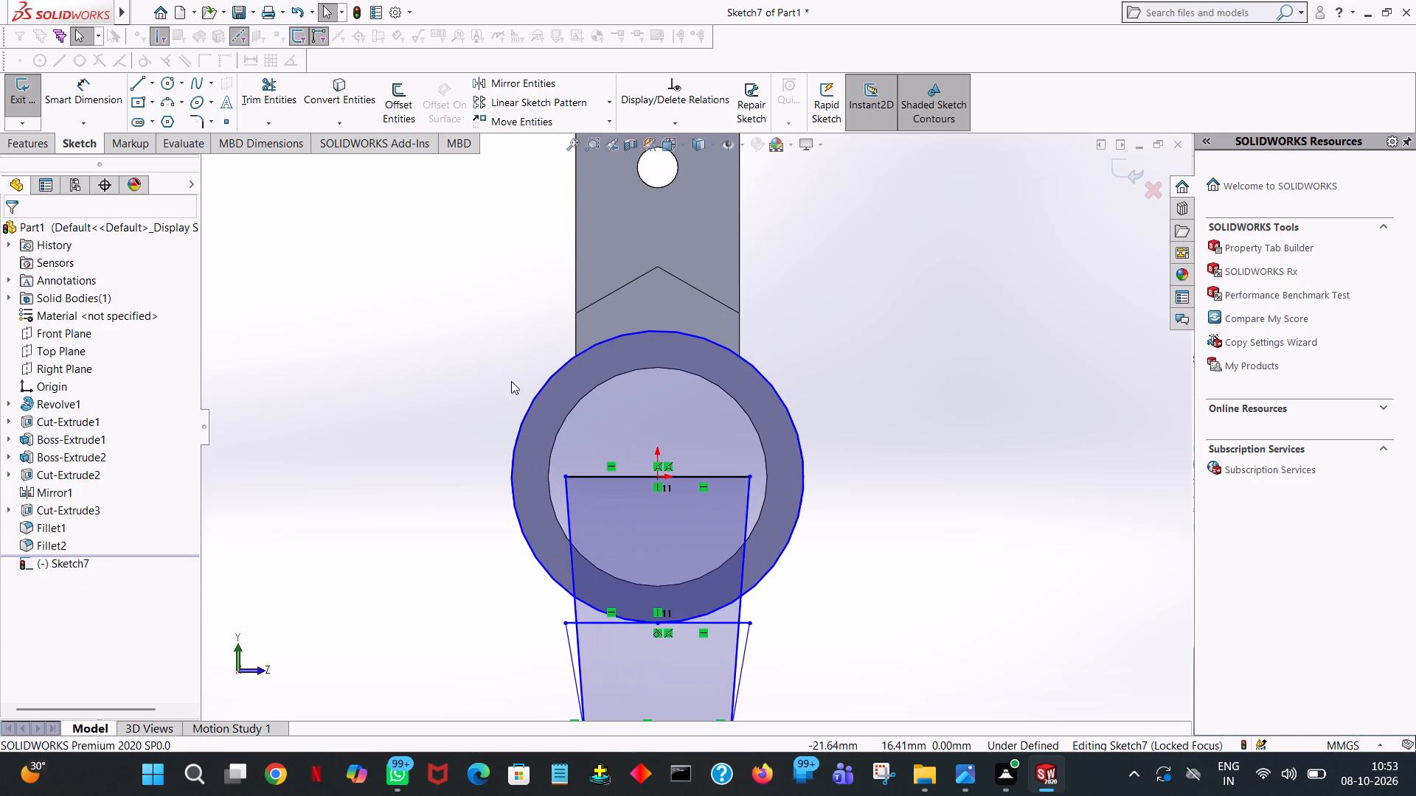
left_click(262, 99)
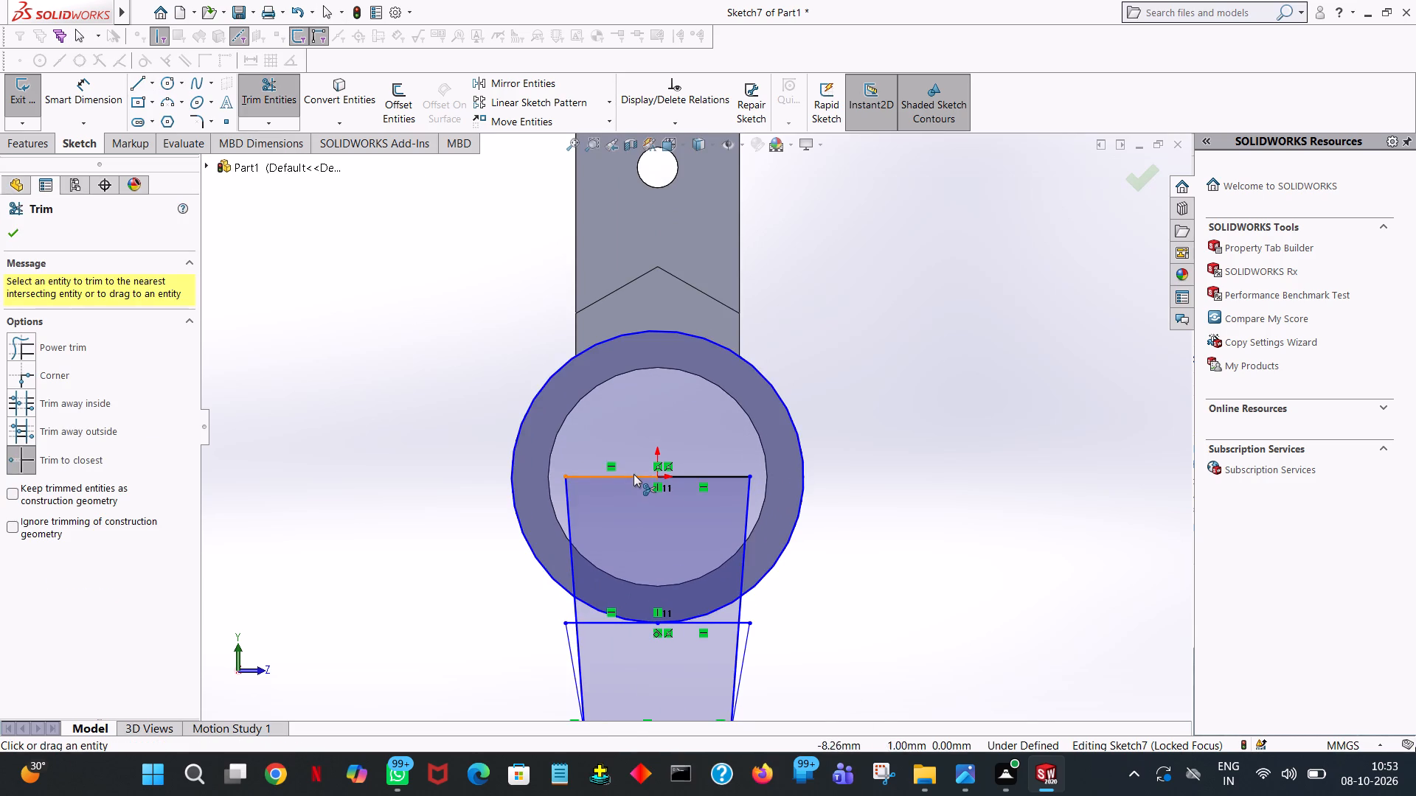
left_click(634, 474)
left_click(686, 468)
left_click(689, 469)
left_click(695, 478)
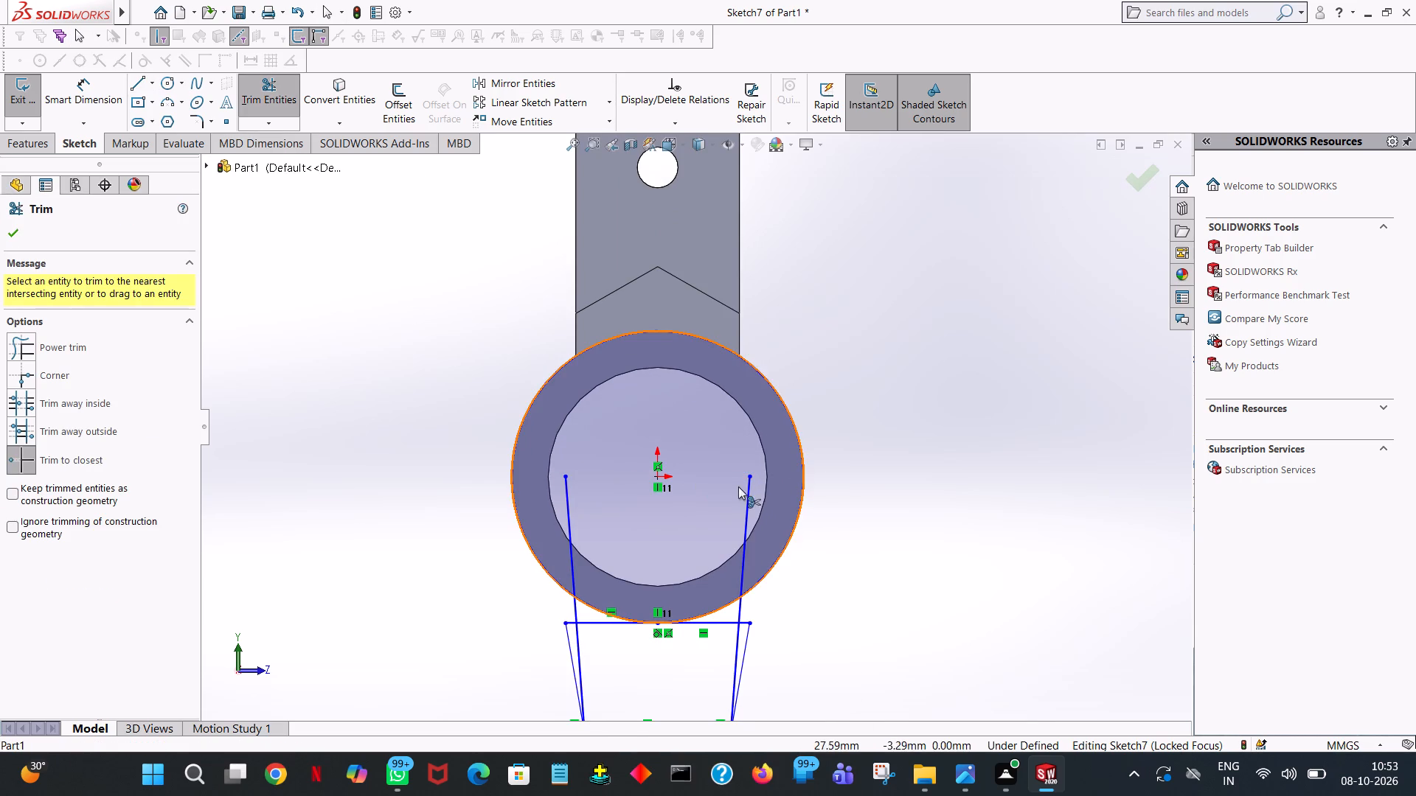
Trim away the two original slanted lines that started at the origin's level, keeping the new outer slanted lines.
left_click(747, 497)
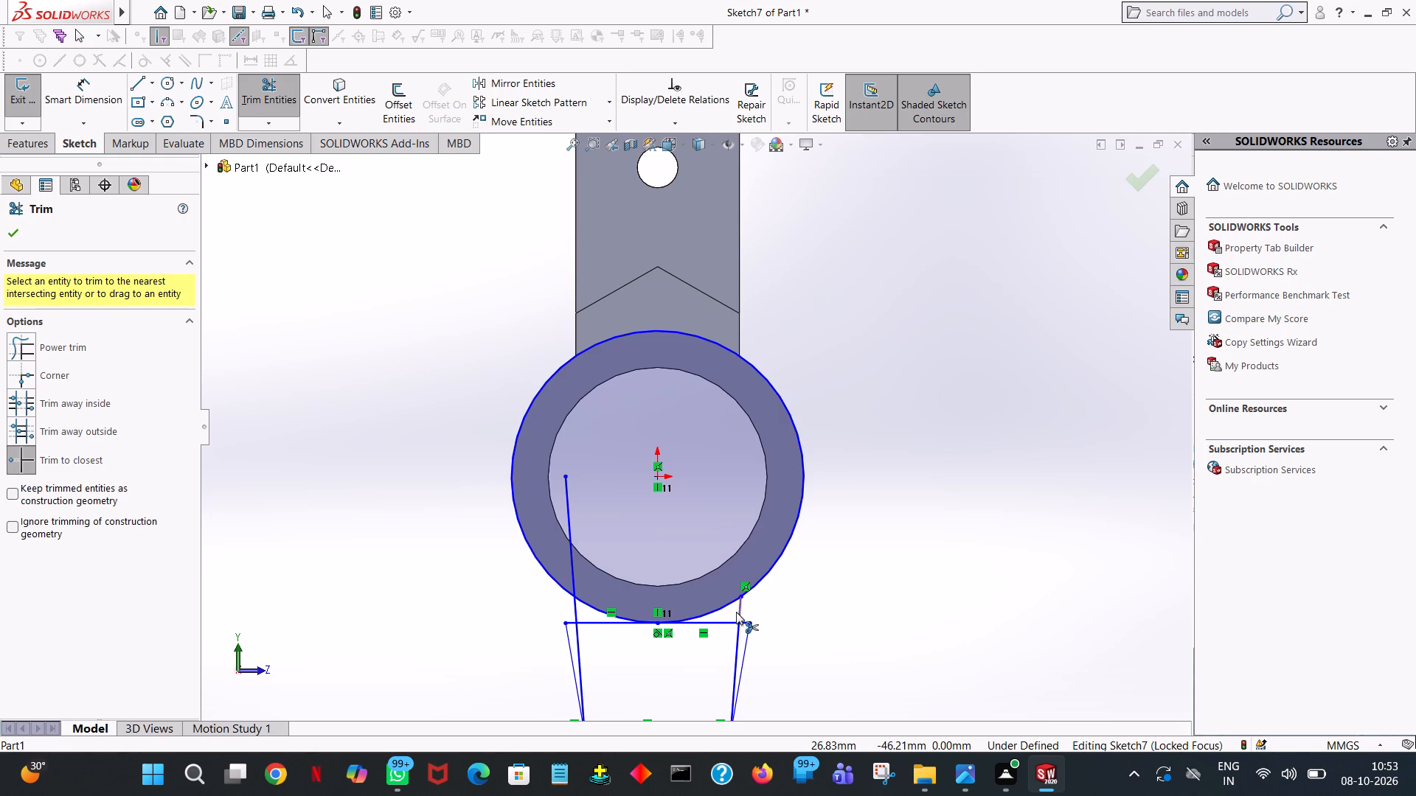
left_click(737, 610)
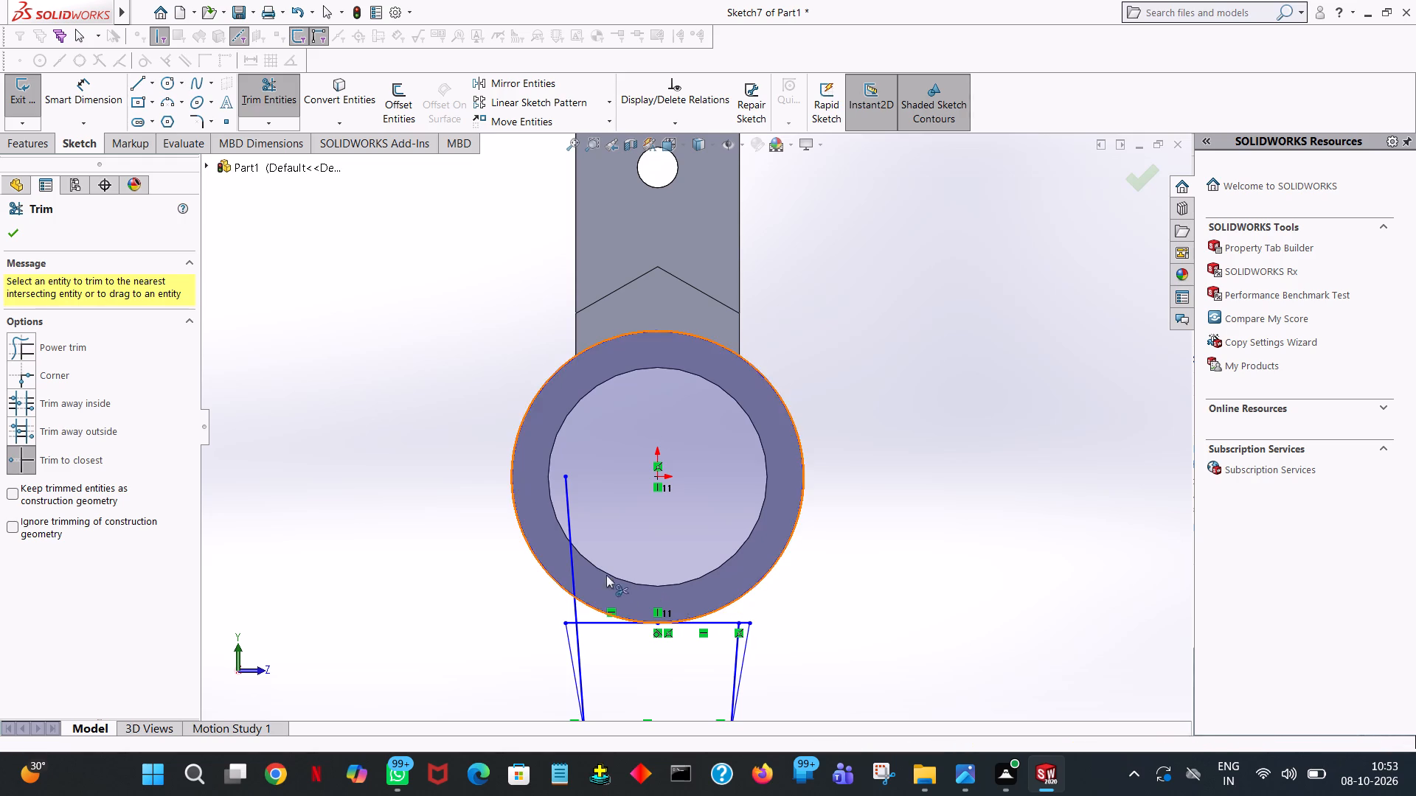
left_click(569, 572)
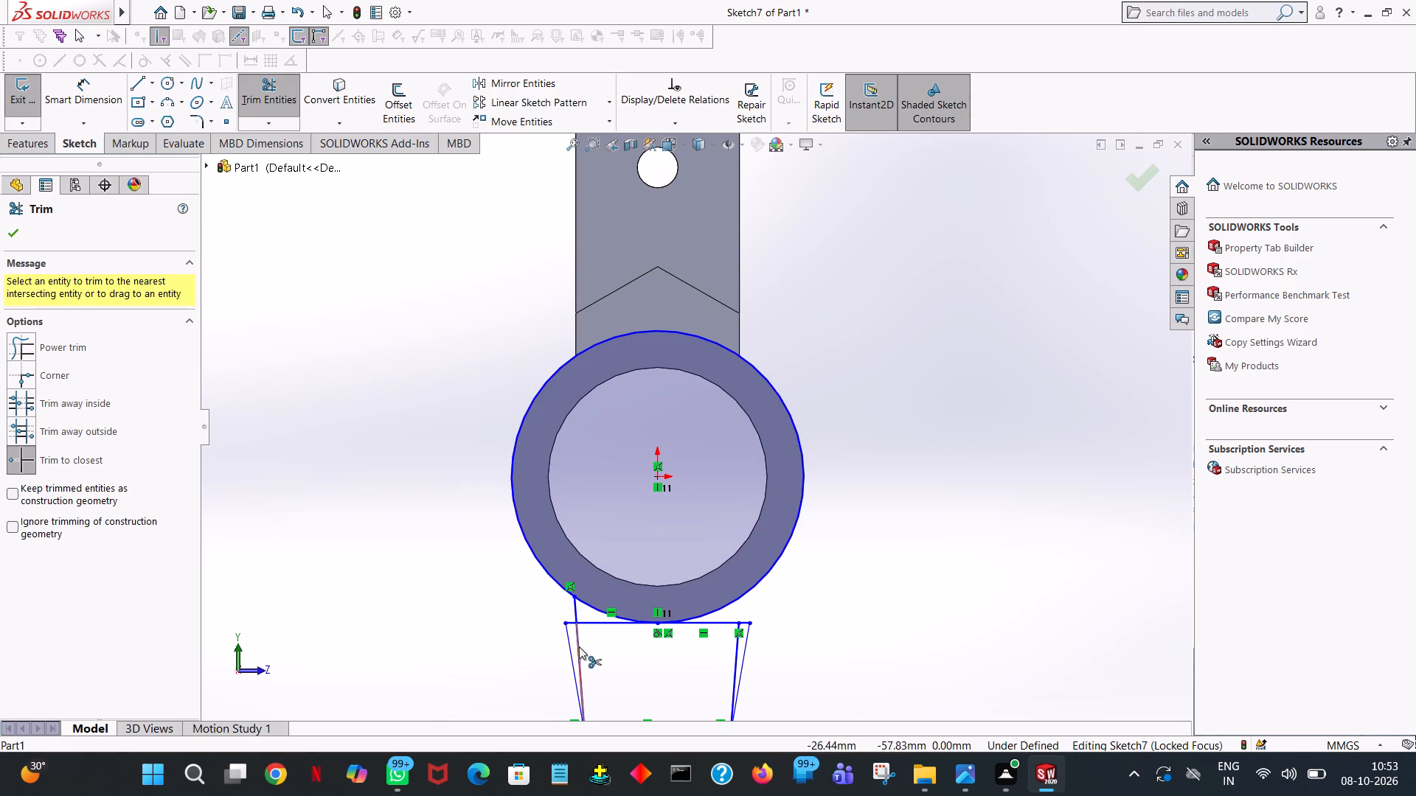
left_click(577, 648)
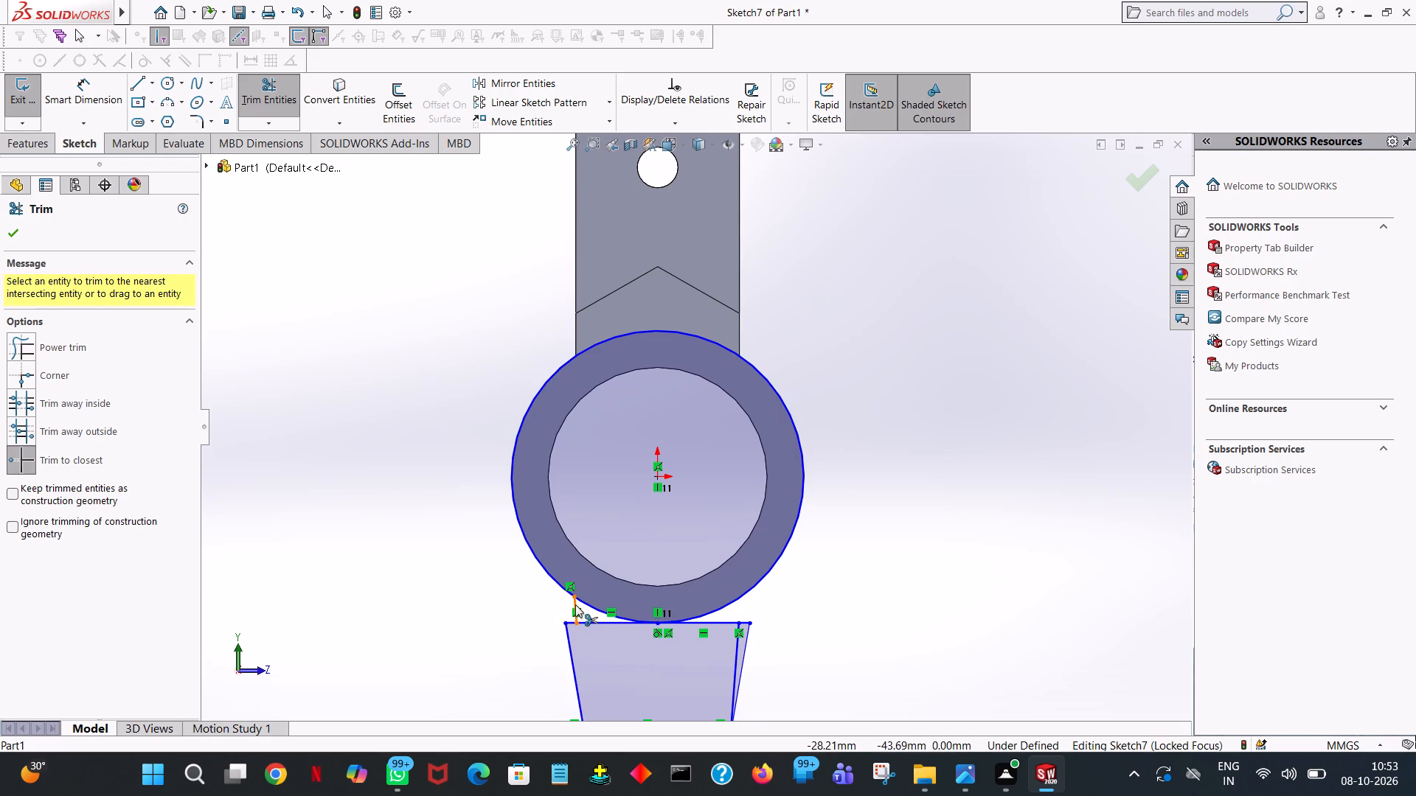
left_click(575, 604)
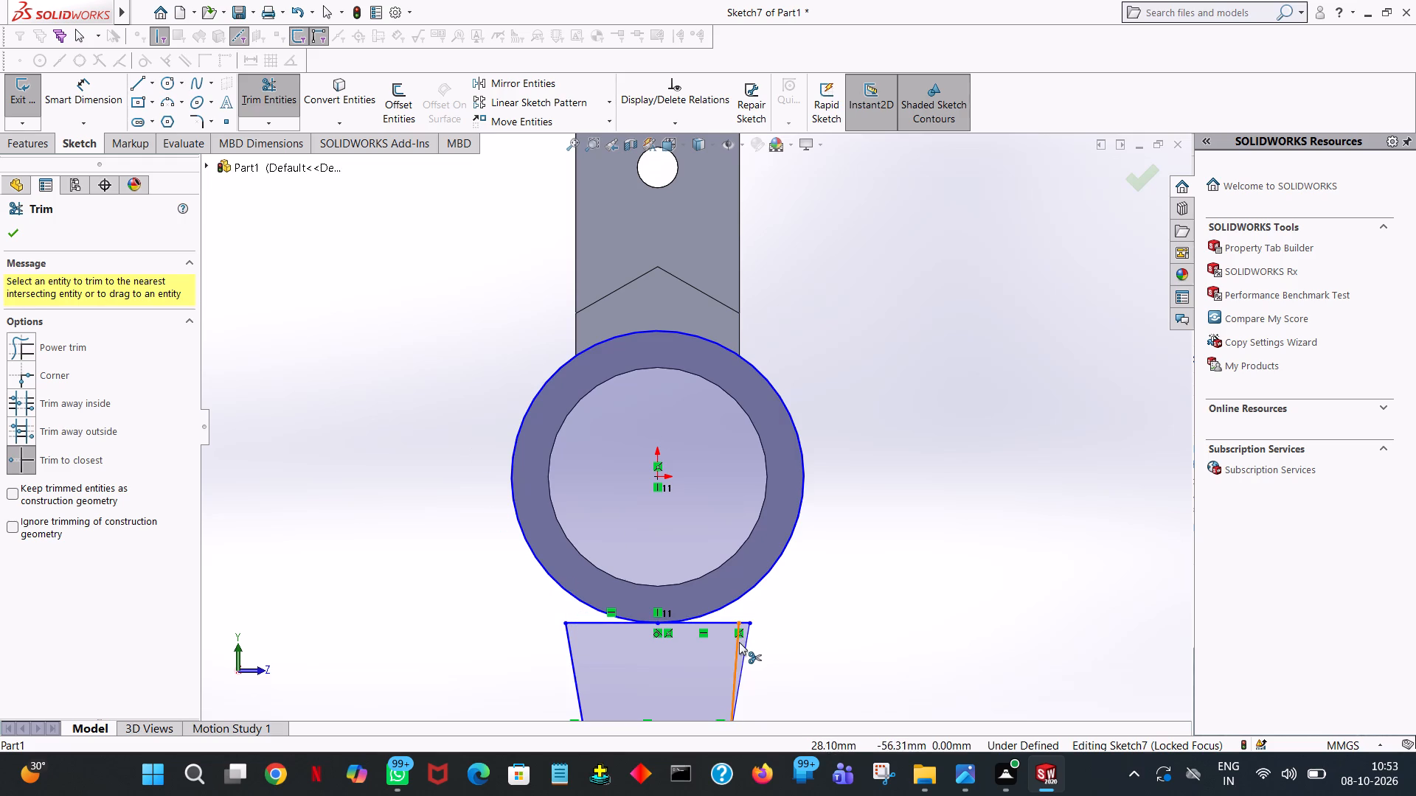
left_click(739, 642)
Extend both remaining slanted lines up to the 50 mm radius circle.
scroll(739, 643, "down", 6, "ctrl")
scroll(739, 643, "up", 8, "ctrl")
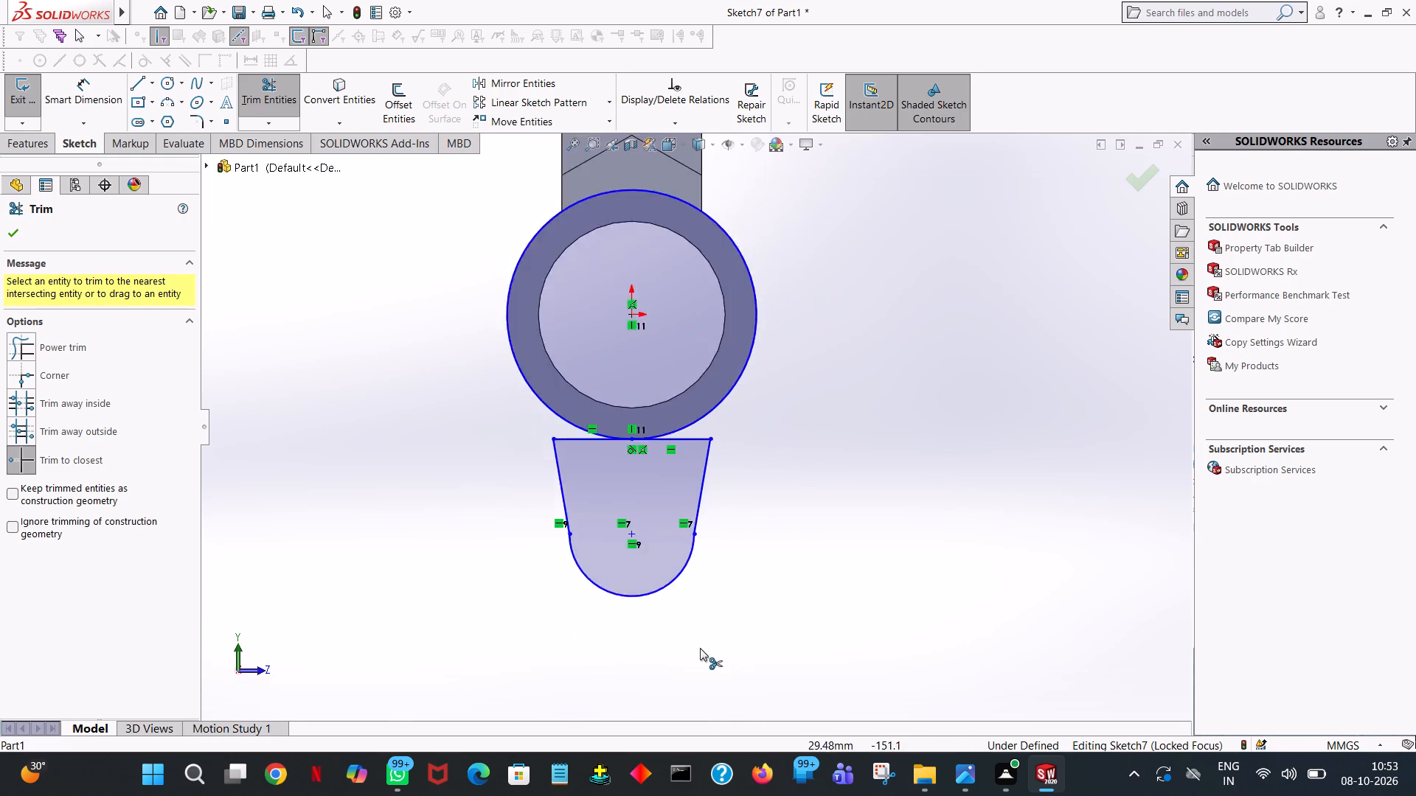
scroll(700, 648, "up", 1, "ctrl")
scroll(658, 530, "down", 1, "ctrl")
scroll(605, 366, "down", 1, "ctrl")
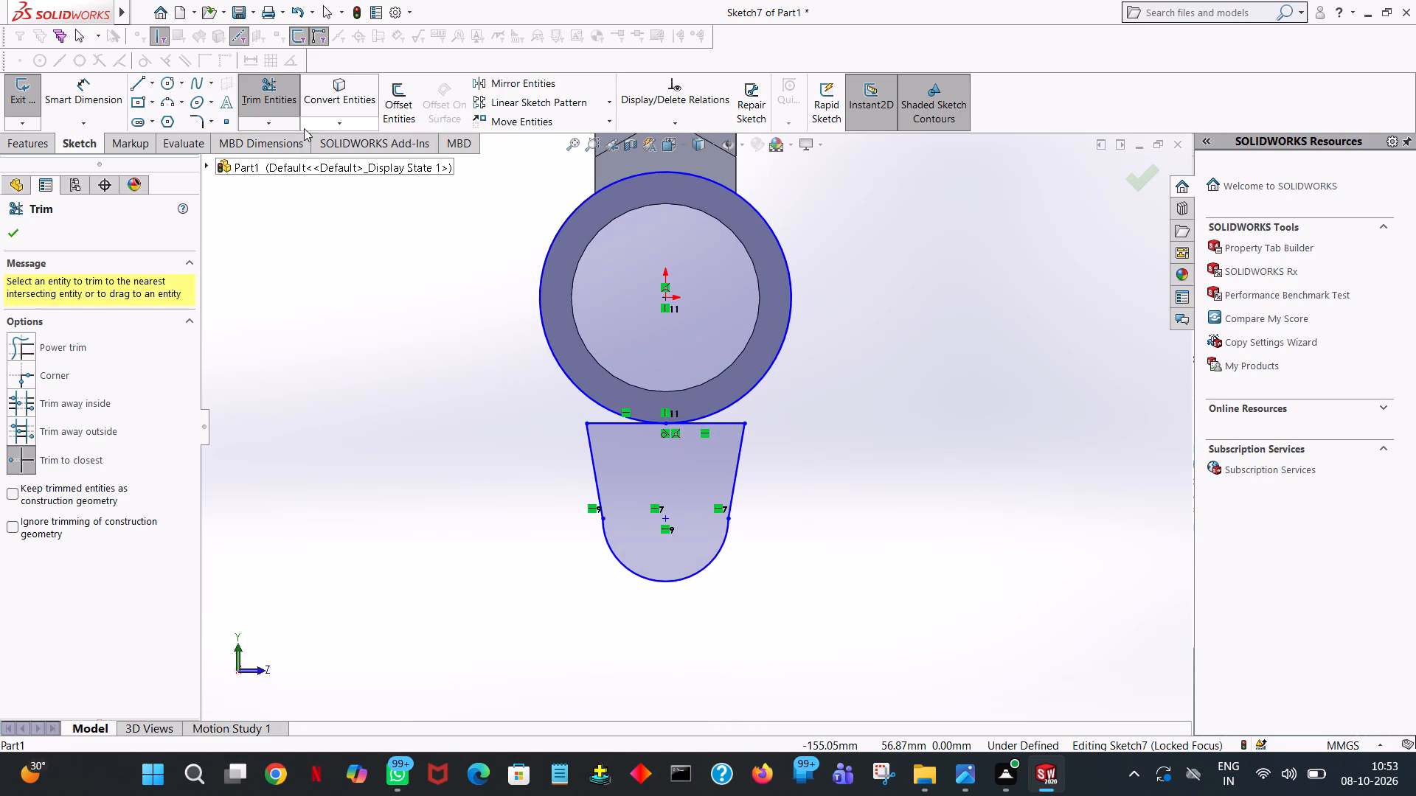
left_click(275, 124, "ctrl")
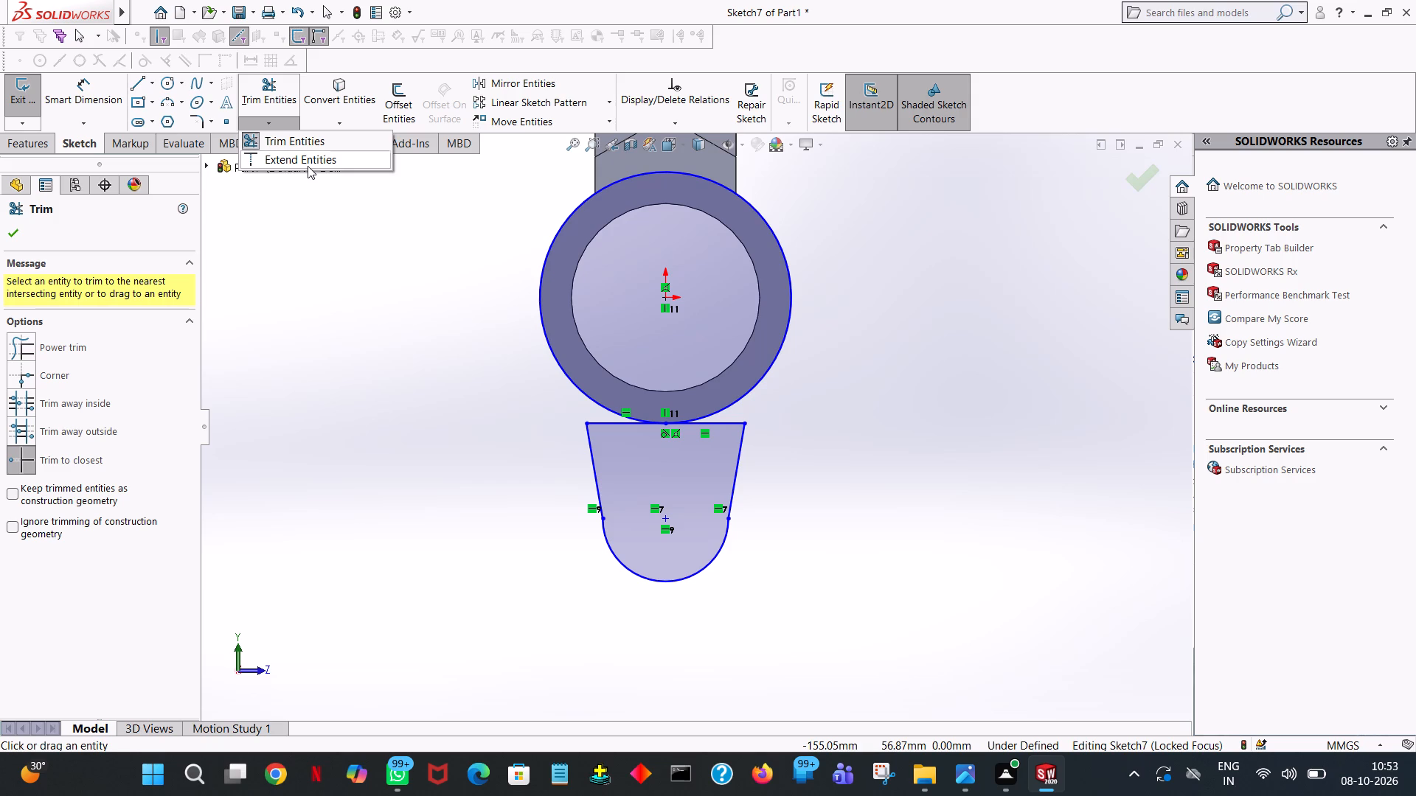
left_click(308, 166, "ctrl")
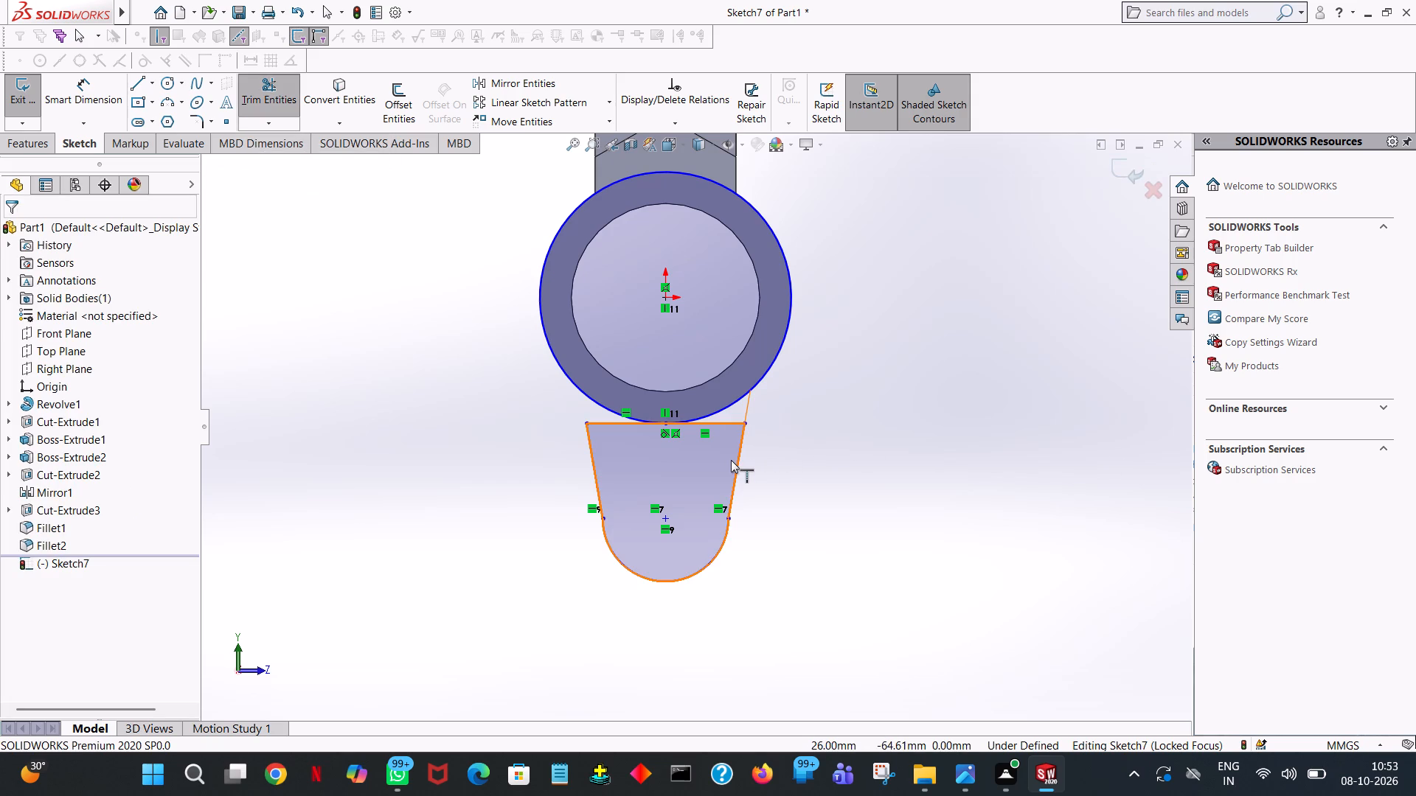
left_click(737, 457, "ctrl")
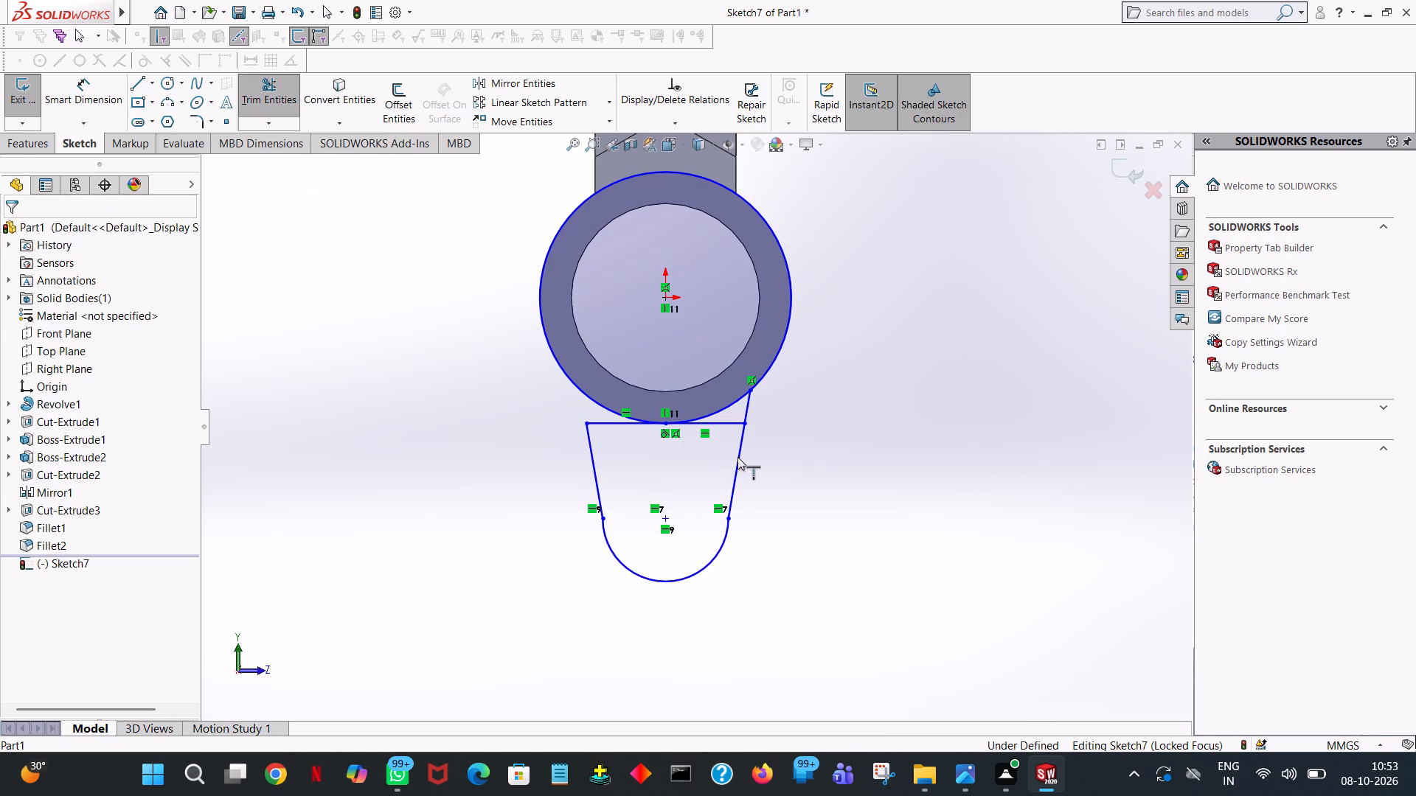
left_click(595, 467, "ctrl")
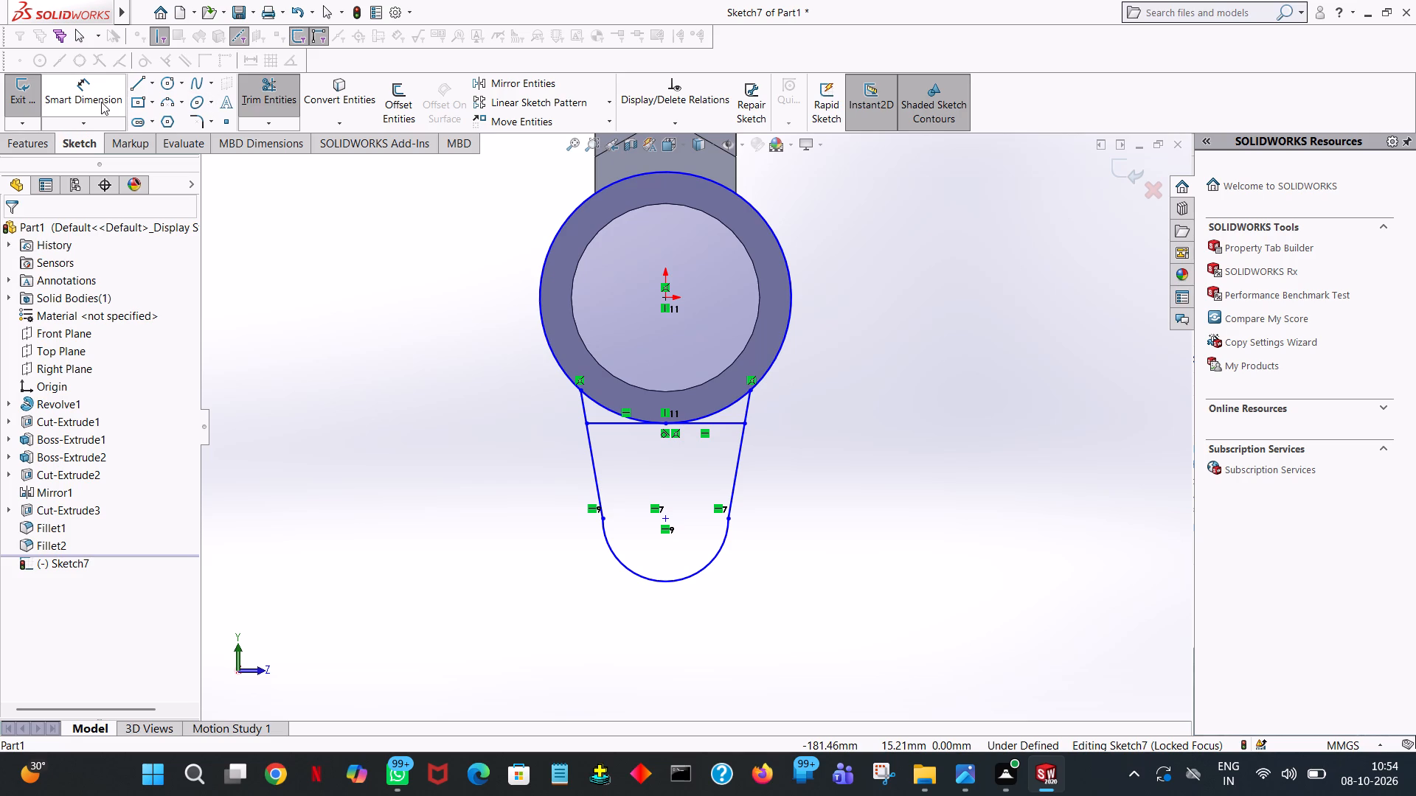
Trim away the horizontal lines below the cylinder and the large circle's upper arc, leaving a closed lug profile.
left_click(286, 124, "ctrl")
left_click(296, 146, "ctrl")
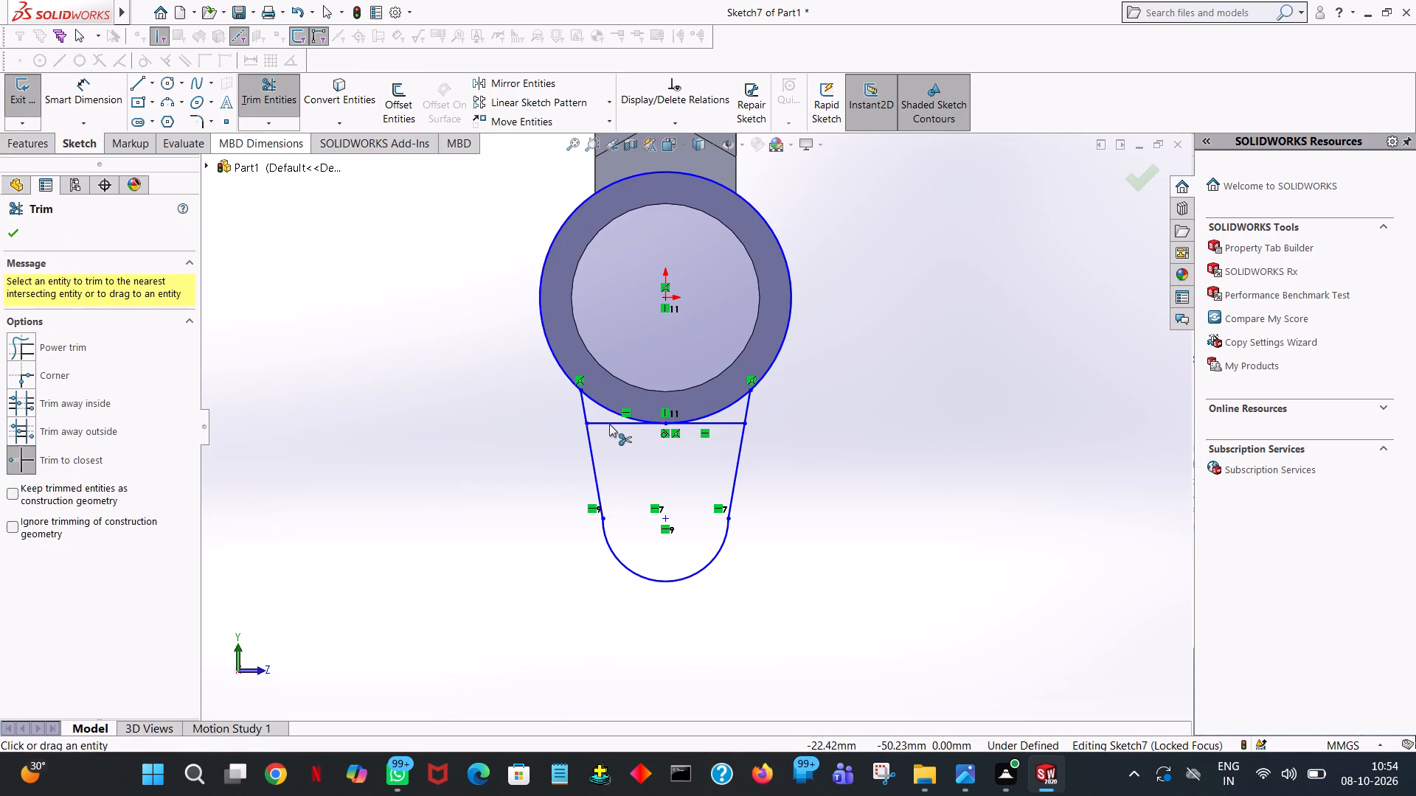
left_click(610, 425, "ctrl")
left_click(729, 422, "ctrl")
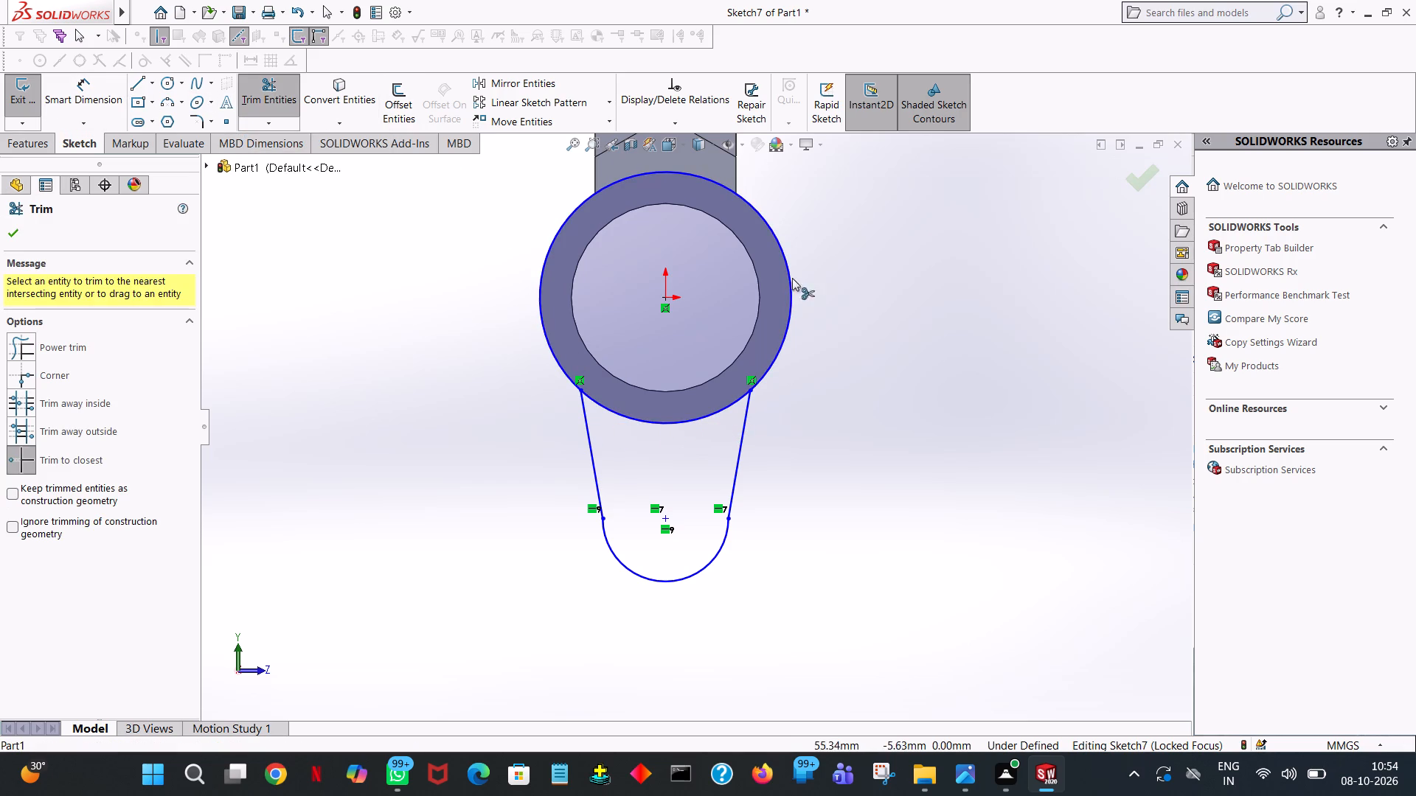
left_click(751, 211, "ctrl")
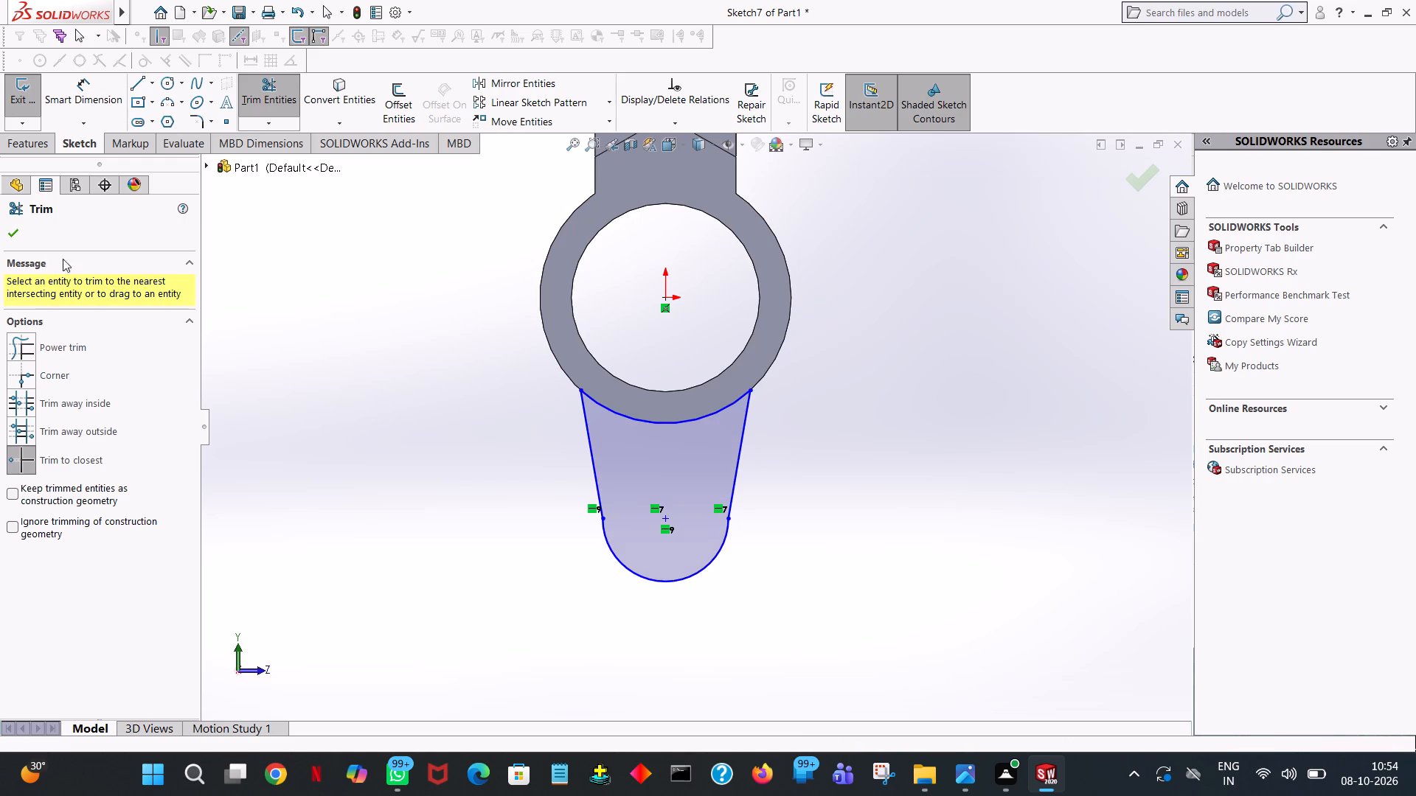
left_click(7, 220, "ctrl")
left_click(13, 231, "ctrl")
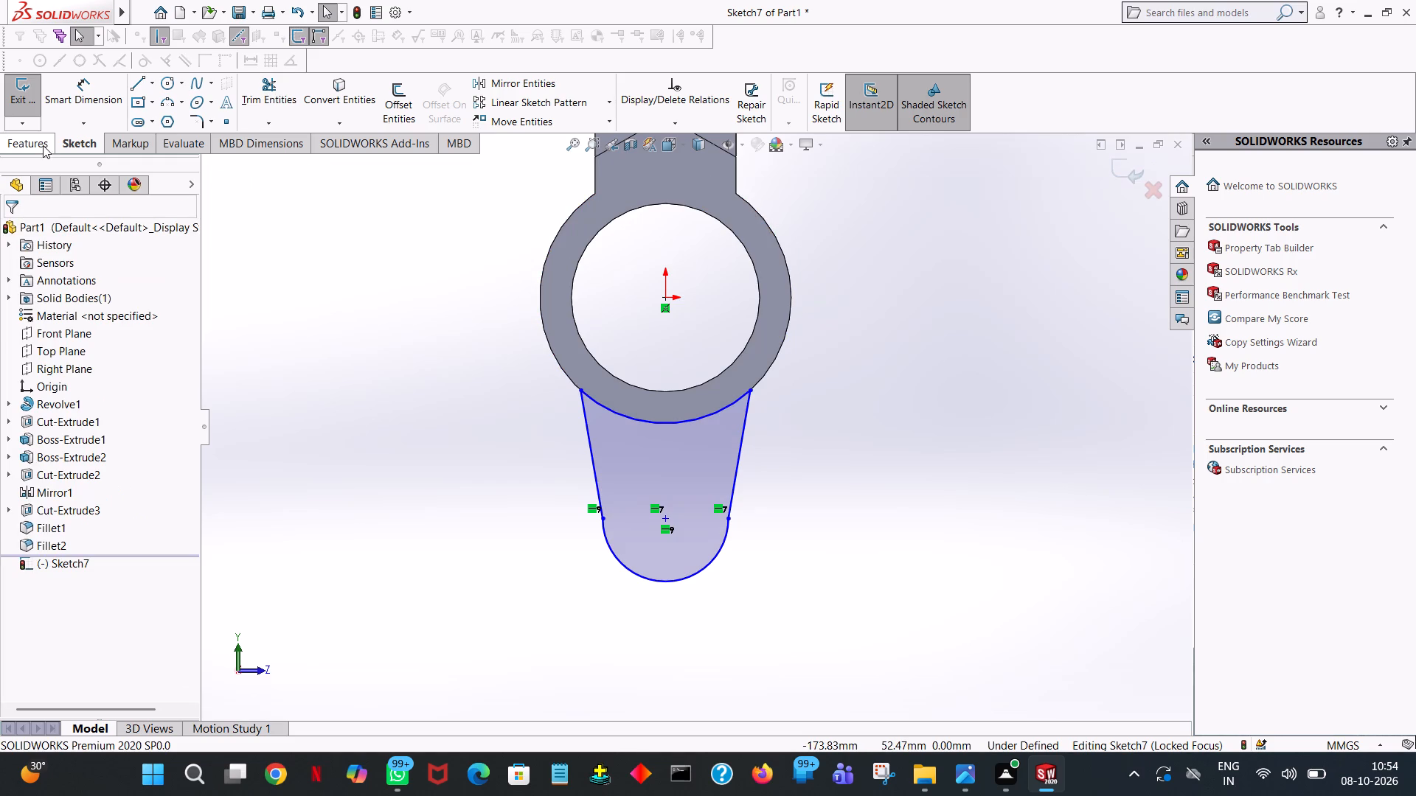
Extrude the closed lug profile 50 mm as a boss, reversing the direction so it runs beneath the cylinder.
left_click(42, 140)
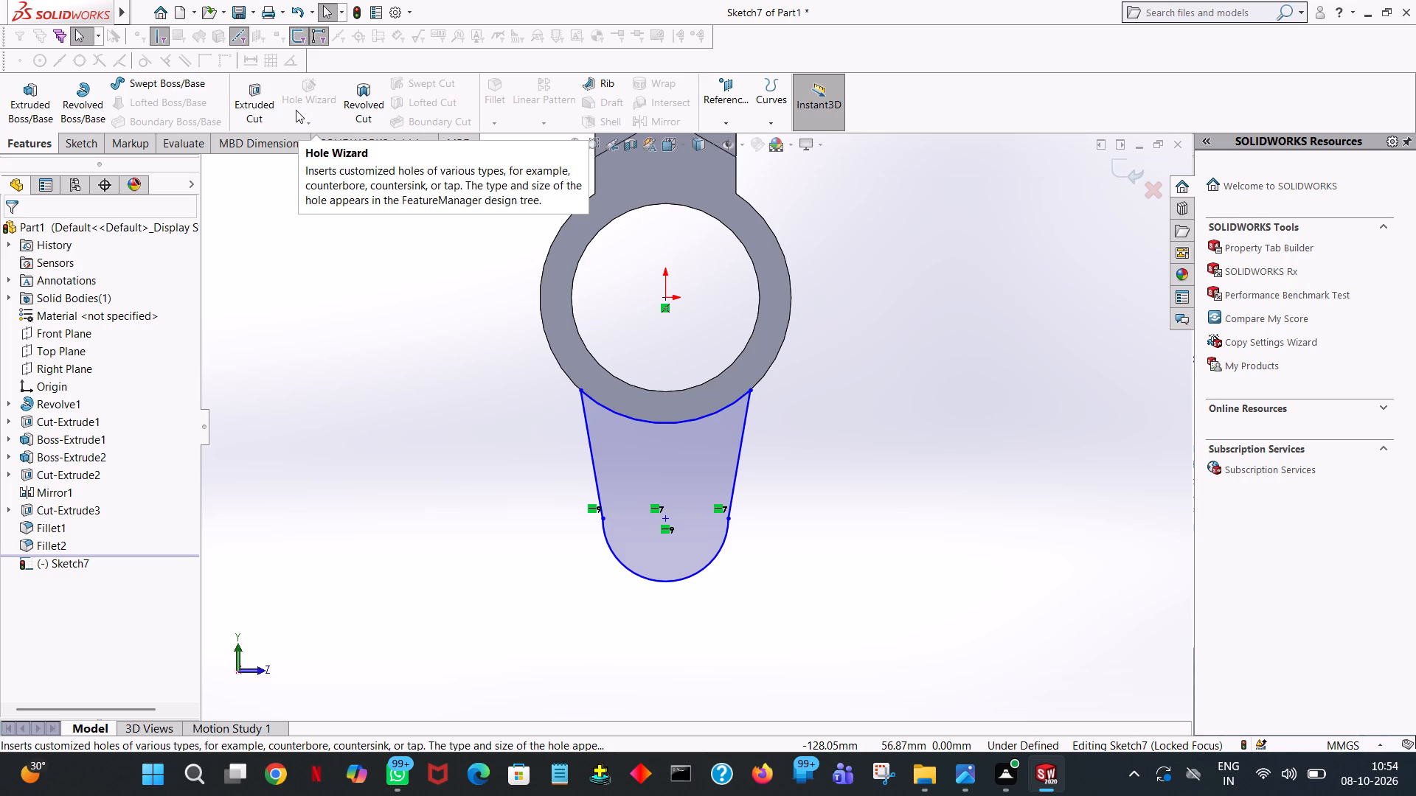
left_click(45, 116)
middle_click_drag(848, 410, 746, 410)
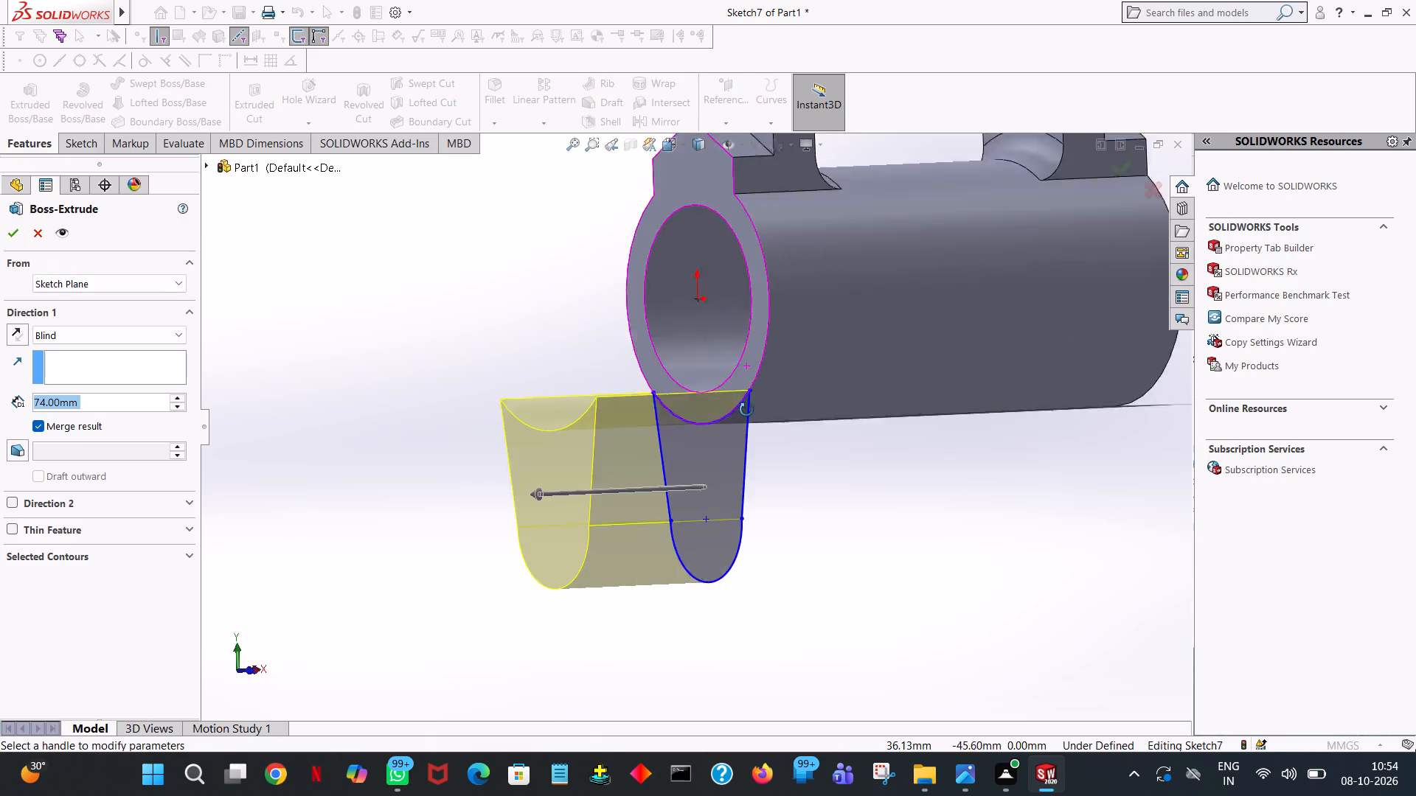
middle_click_drag(746, 410, 743, 409)
left_click(24, 335)
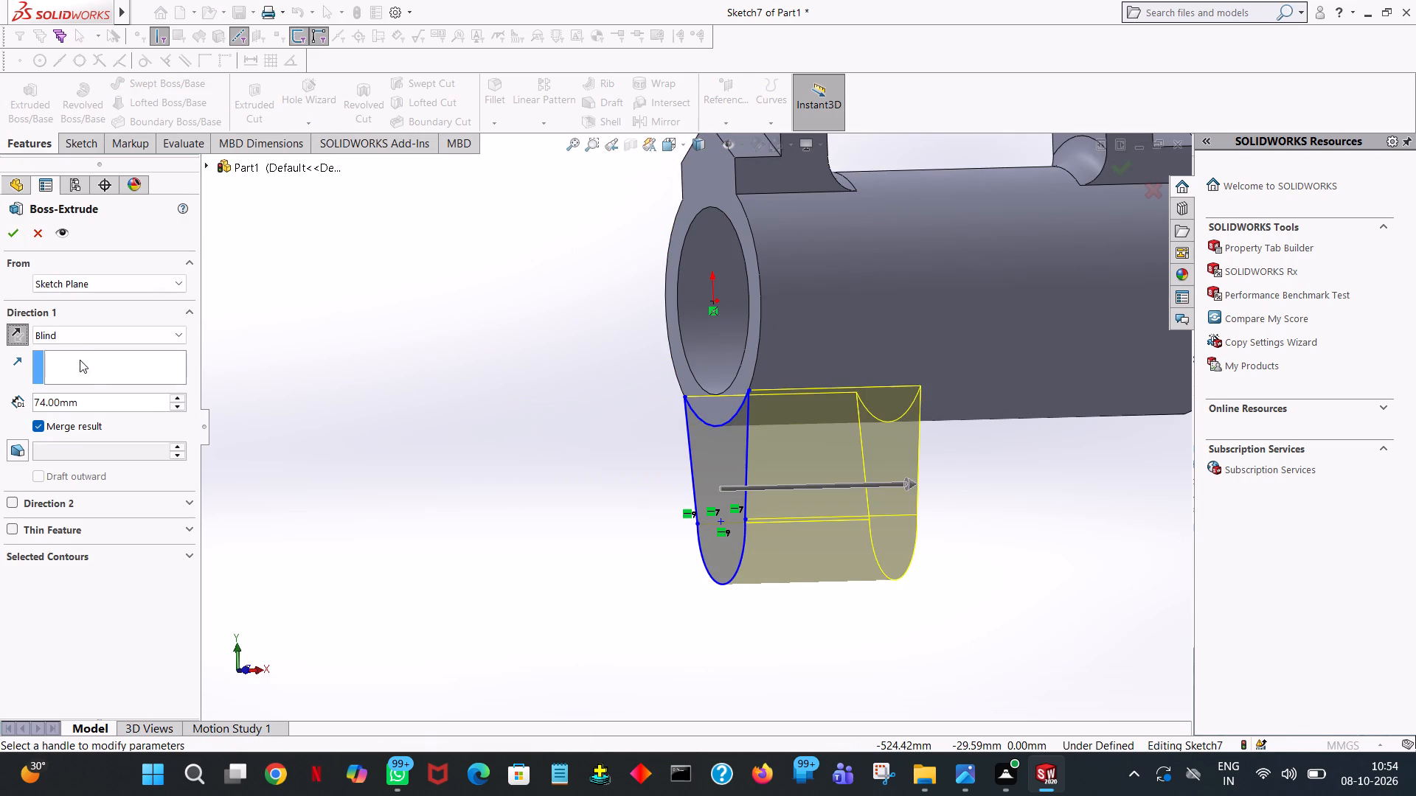
double_click(97, 399)
type("50")
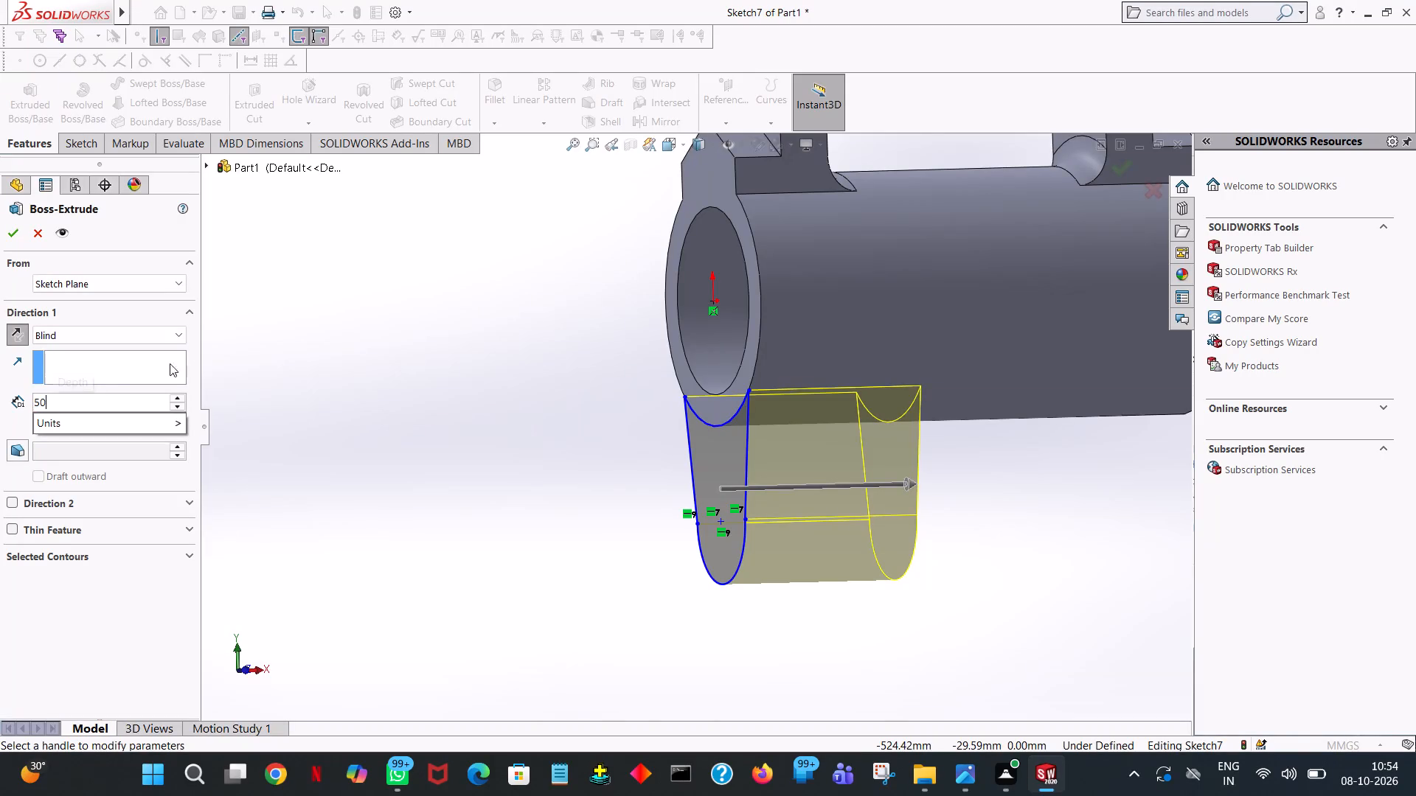
left_click(341, 341)
left_click(22, 239)
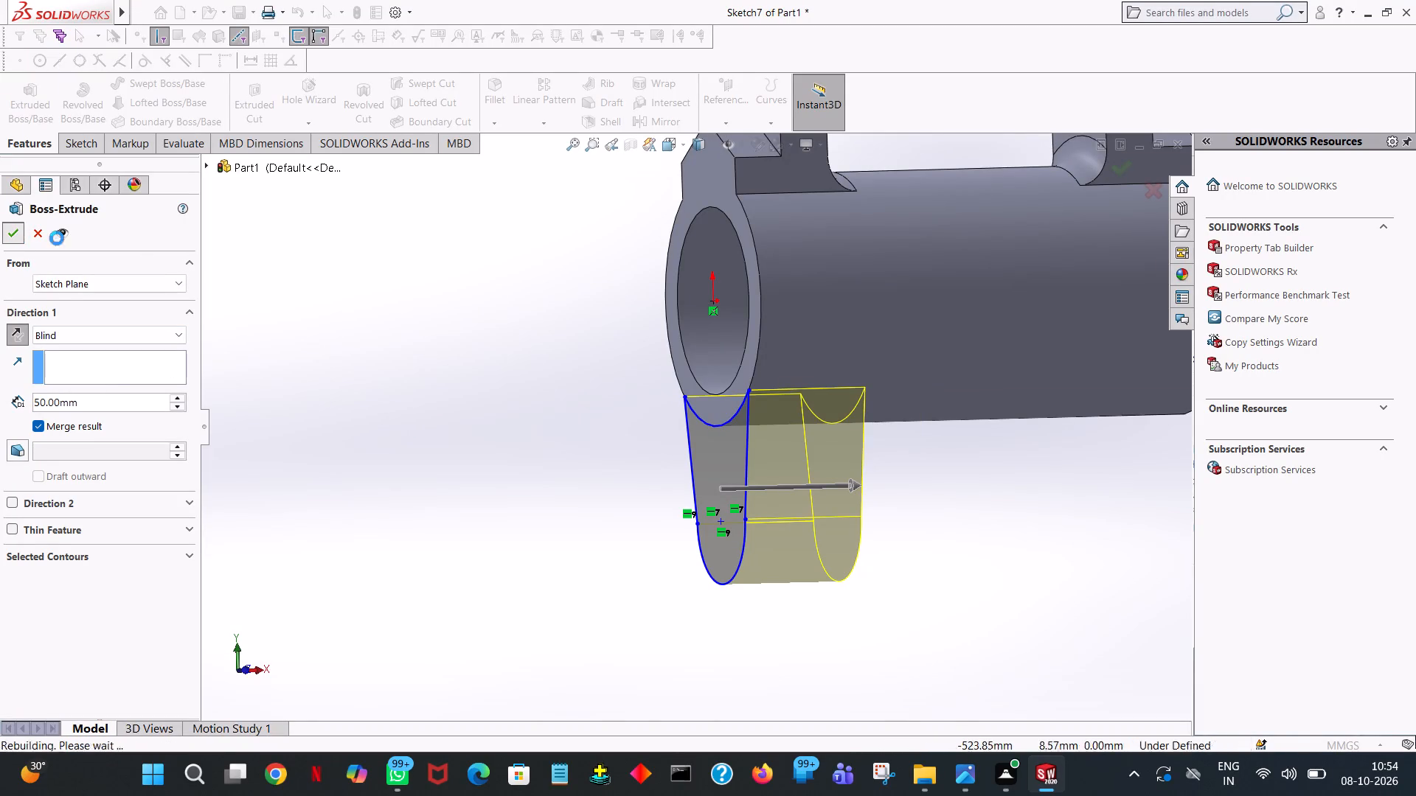
left_click(516, 342)
Start a cut sketch on the lug's outer end face and draw a 12.5 mm radius circle centred on the lug's rounded end.
middle_click_drag(575, 406, 628, 456)
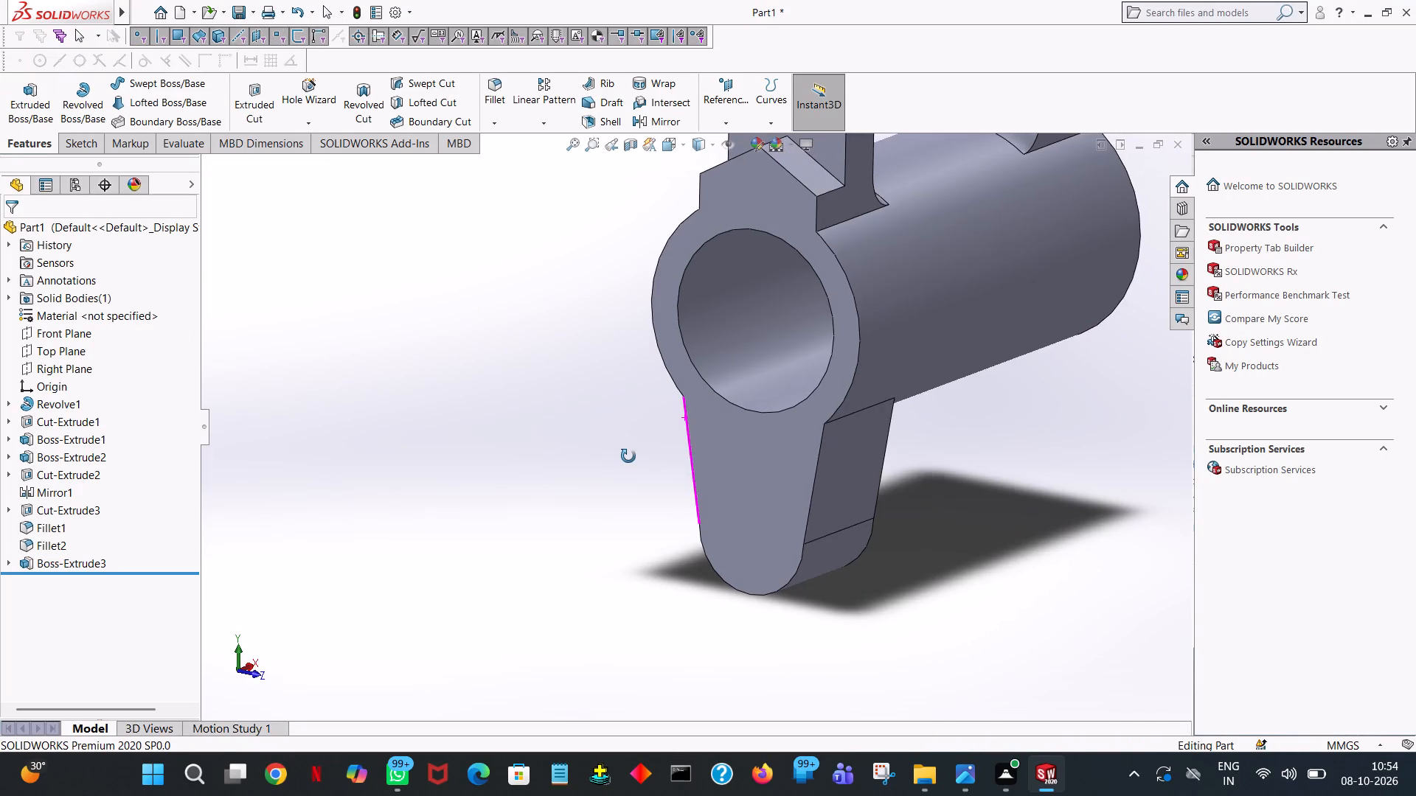
middle_click_drag(628, 456, 675, 402)
left_click(594, 400)
middle_click_drag(640, 395, 655, 468)
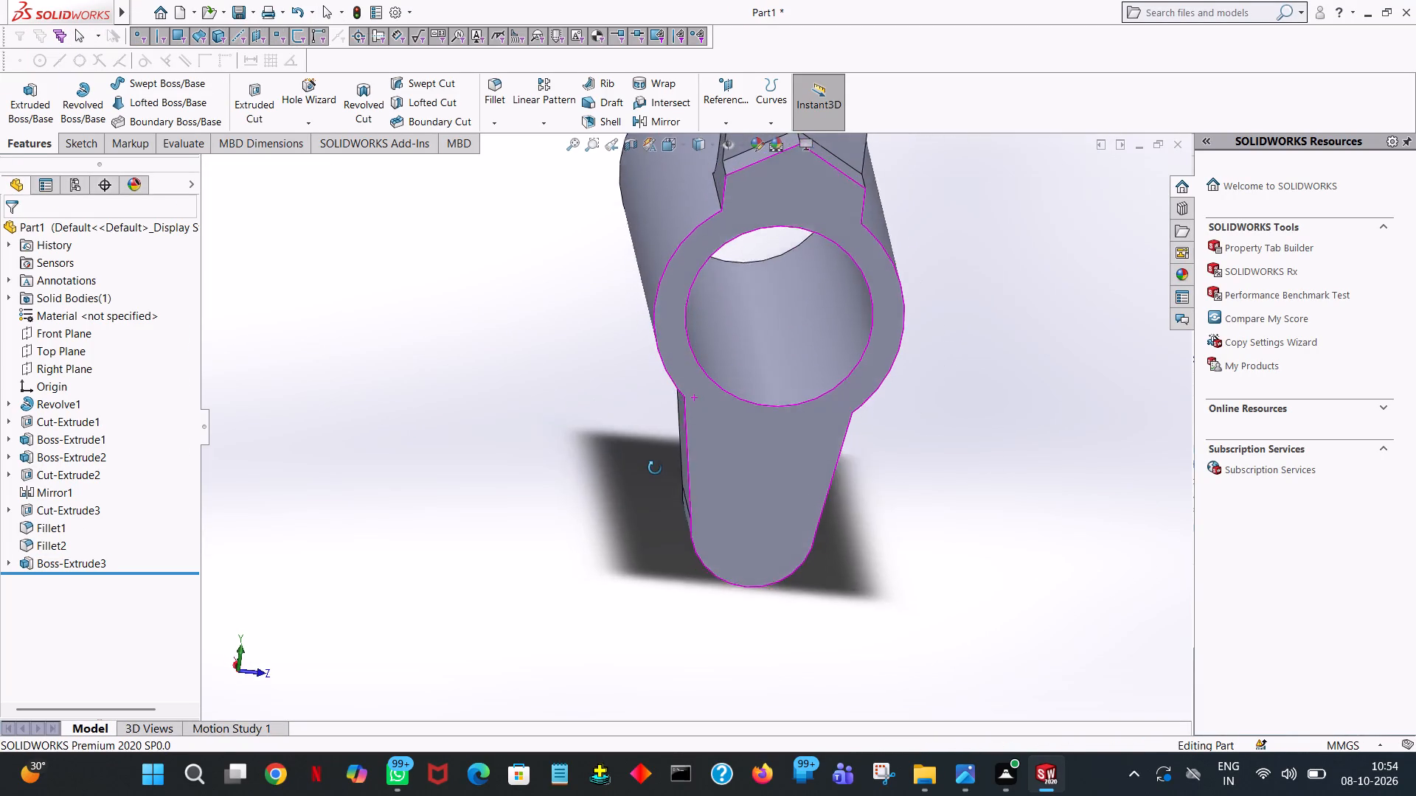
middle_click_drag(655, 468, 734, 407)
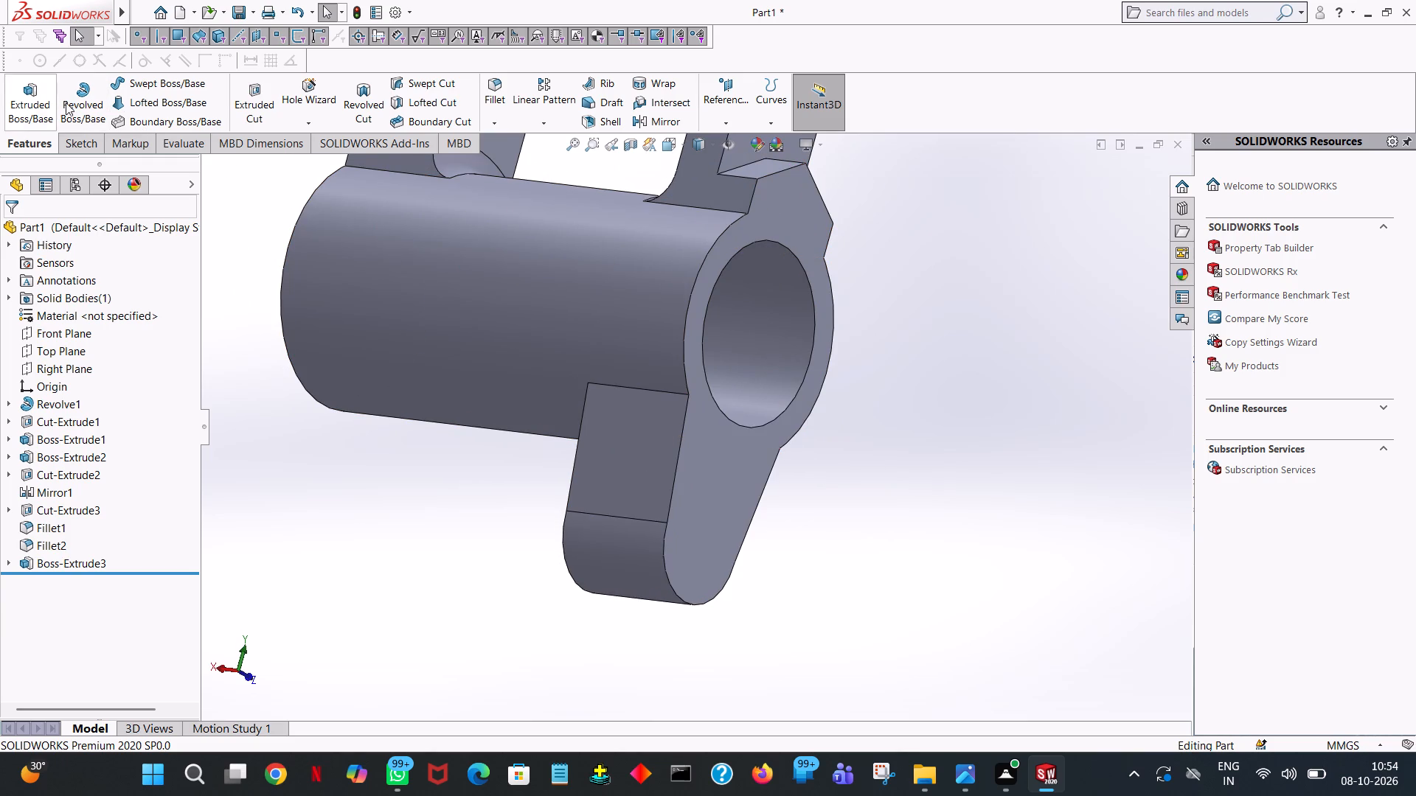
left_click(258, 94)
left_click(705, 543)
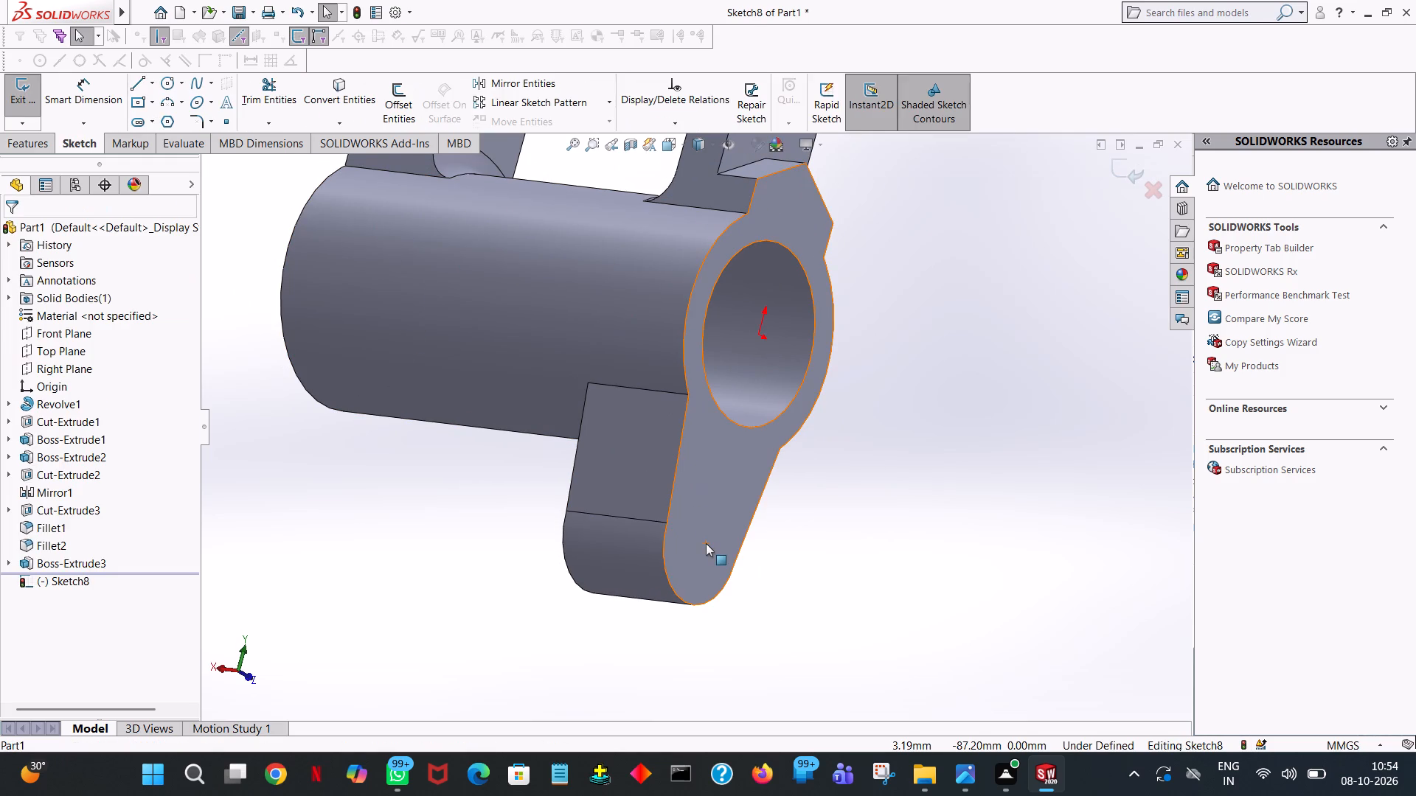
key("space")
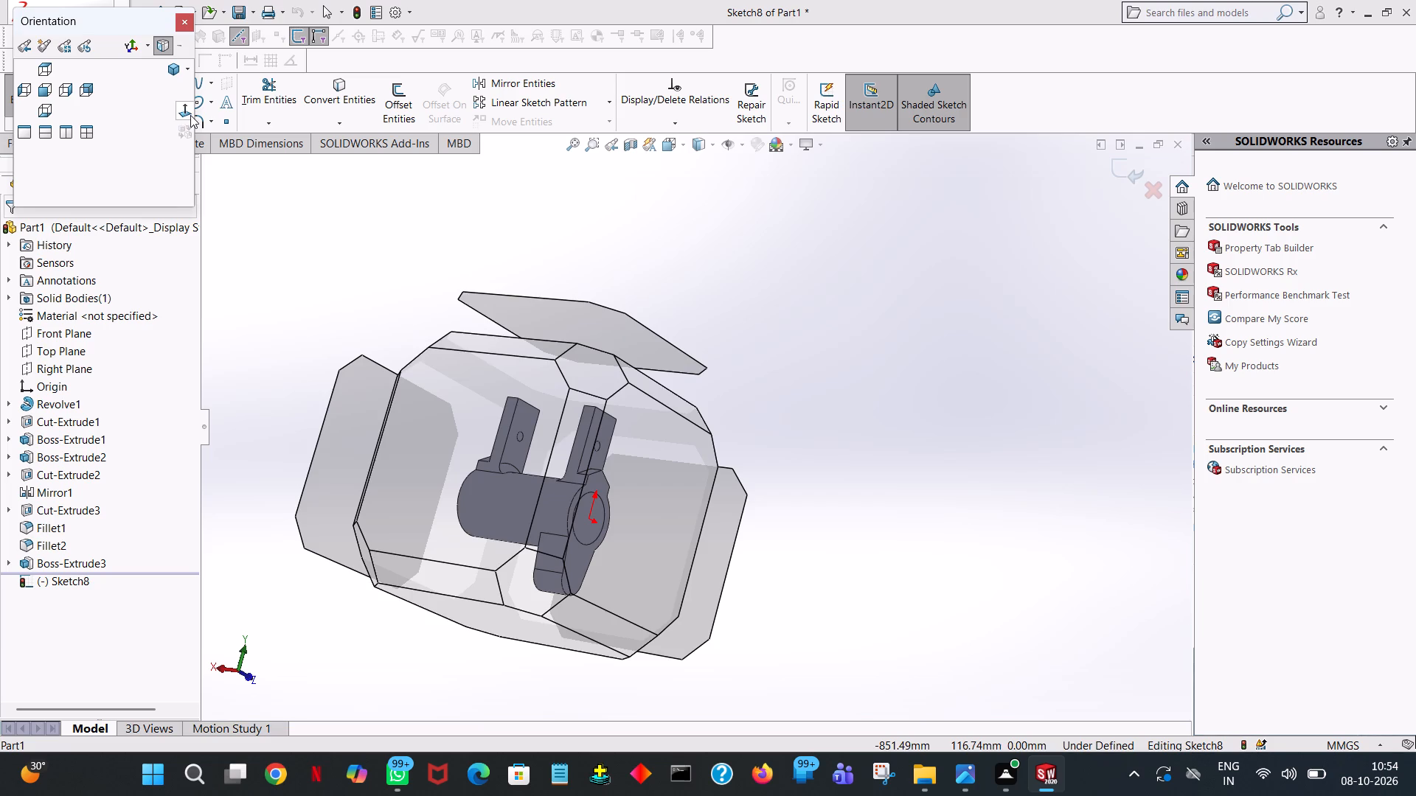
left_click(190, 115)
left_click(170, 80)
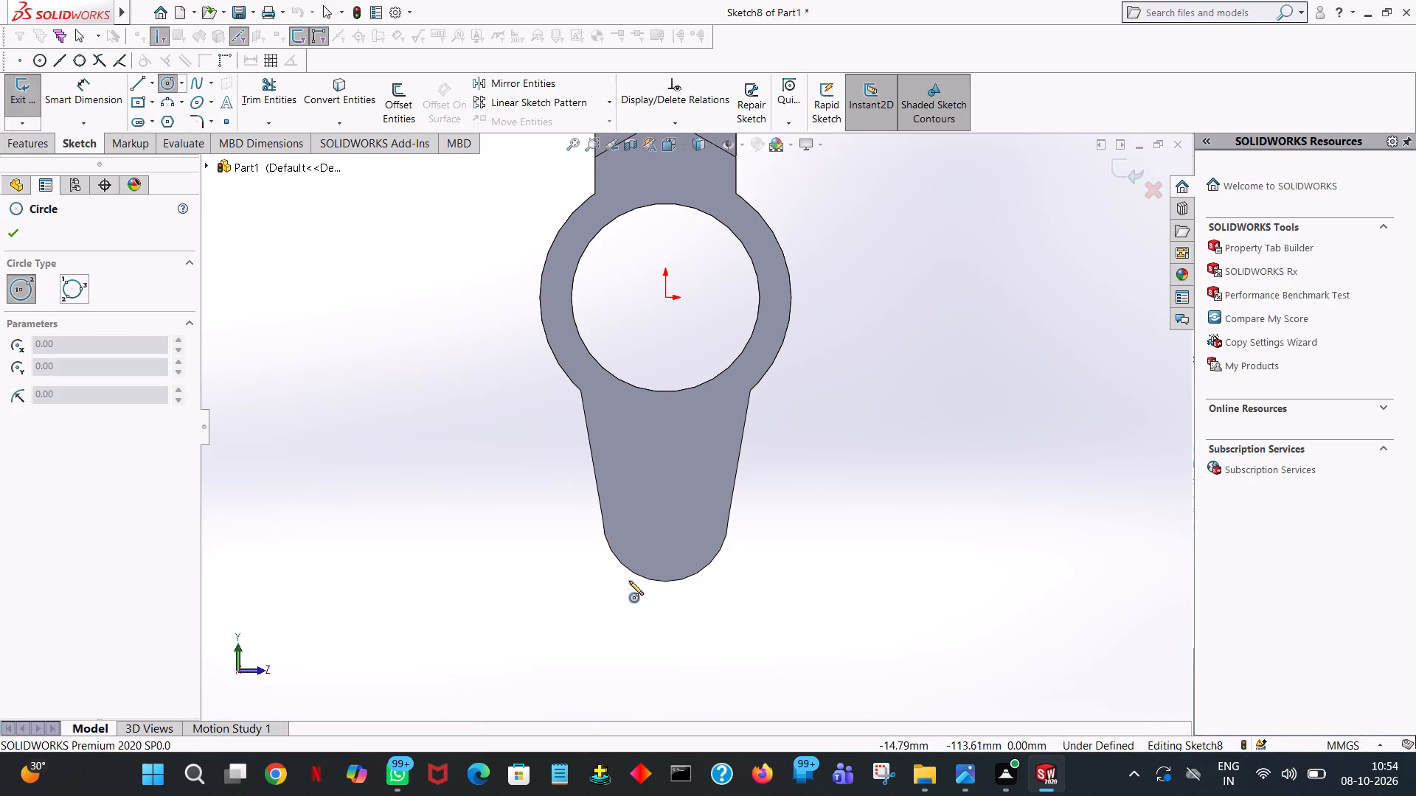
left_click(664, 519)
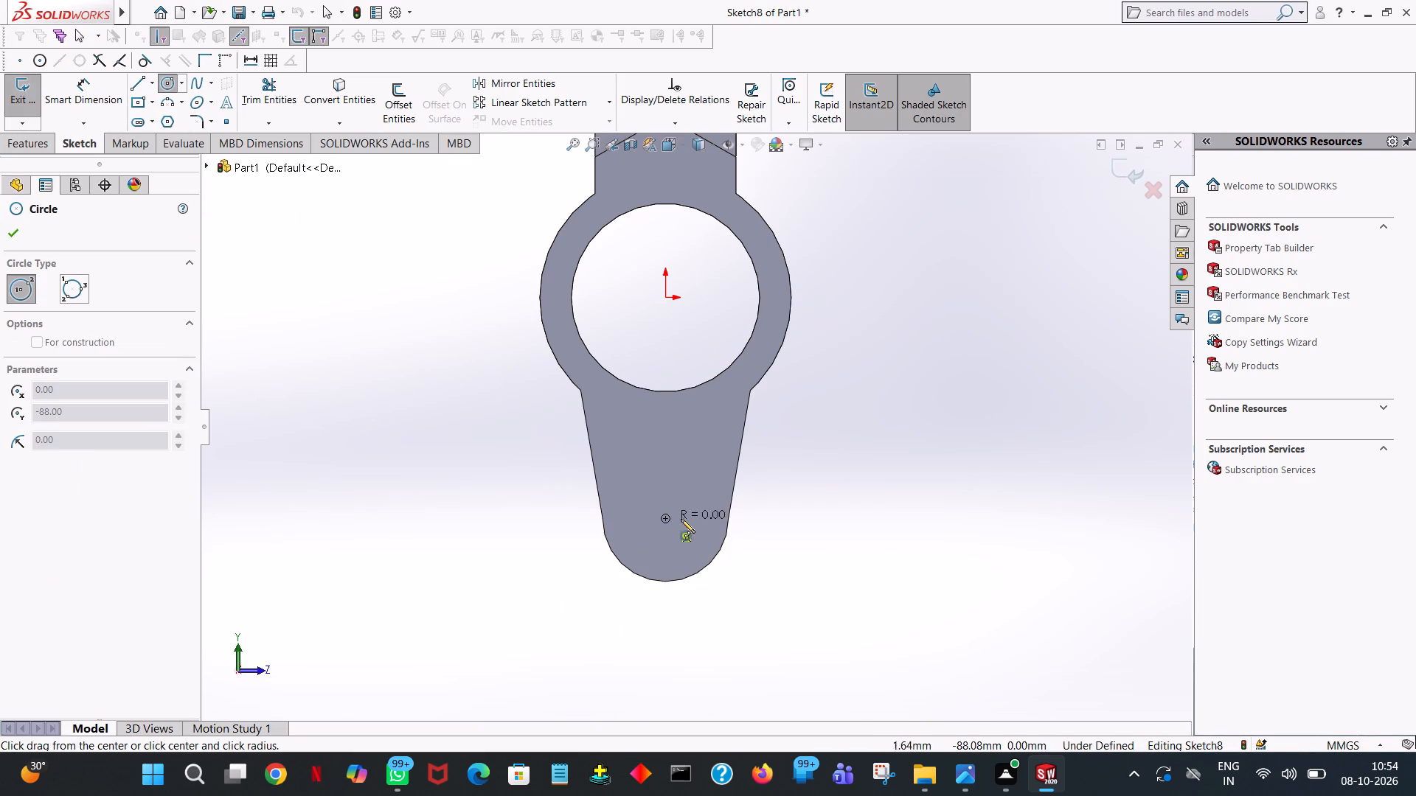
left_click(687, 520)
type("25/2")
key("Return")
right_click(687, 520)
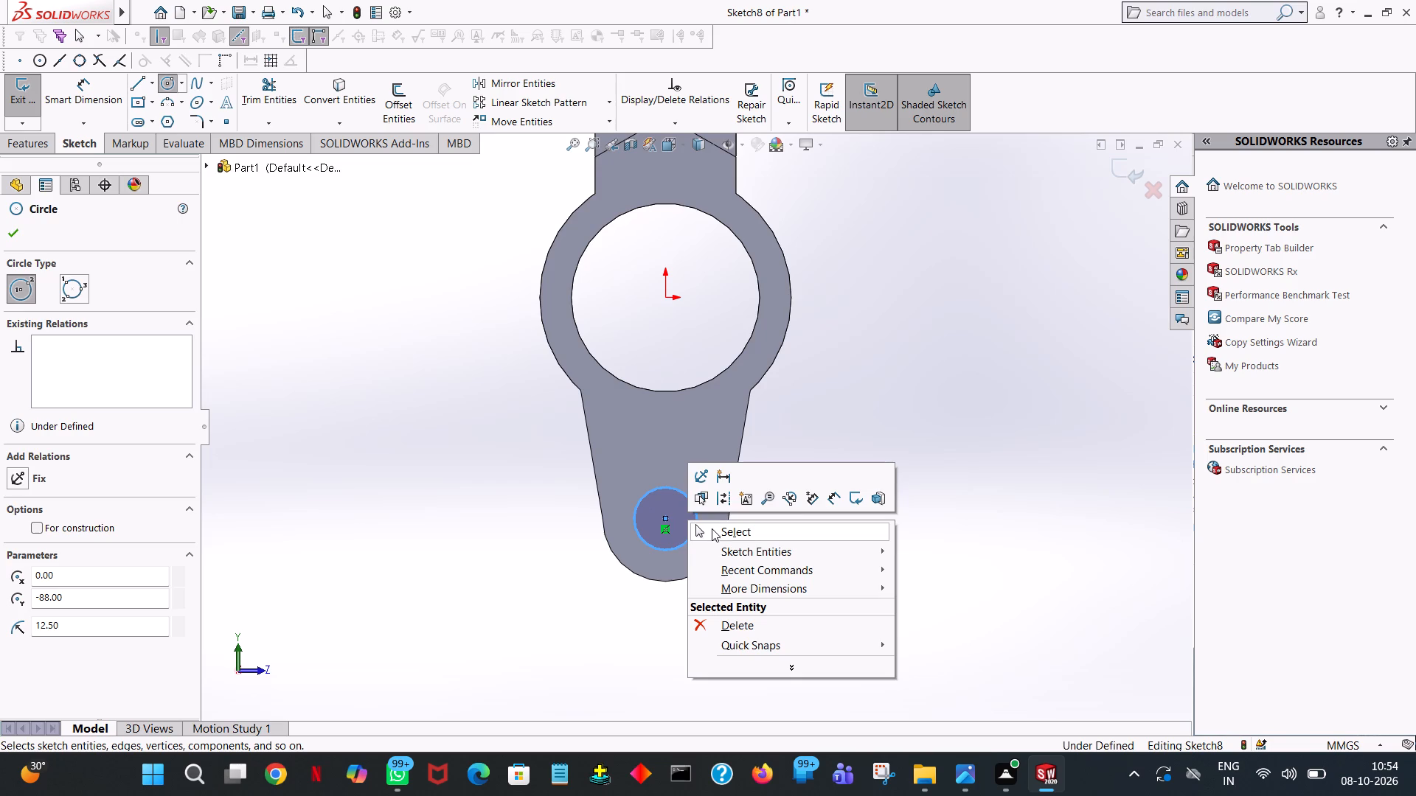
left_click(715, 530)
Cut the circle through the lug with a blind depth of 77 mm.
left_click(26, 143)
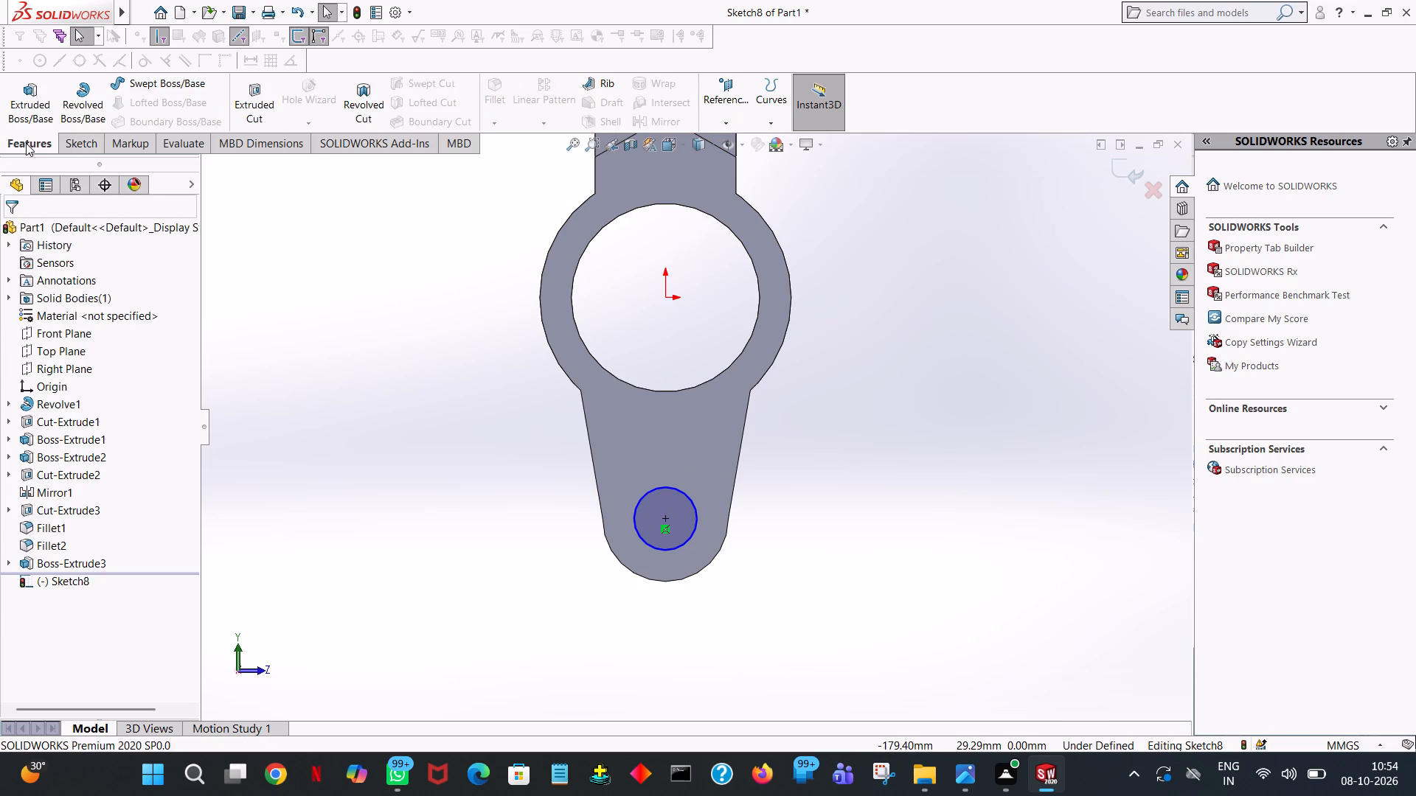
left_click(249, 108)
middle_click_drag(363, 439, 506, 566)
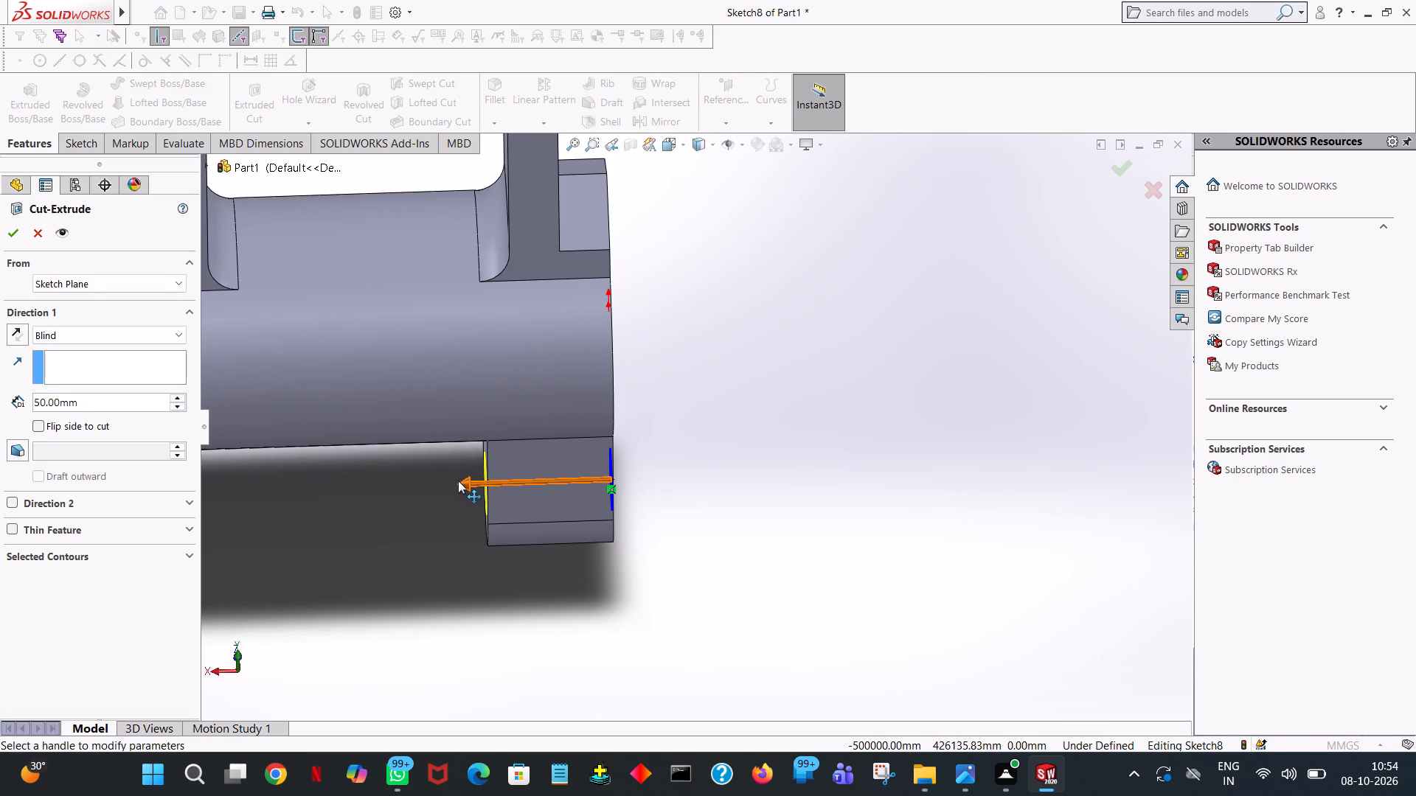
left_click_drag(459, 481, 417, 486)
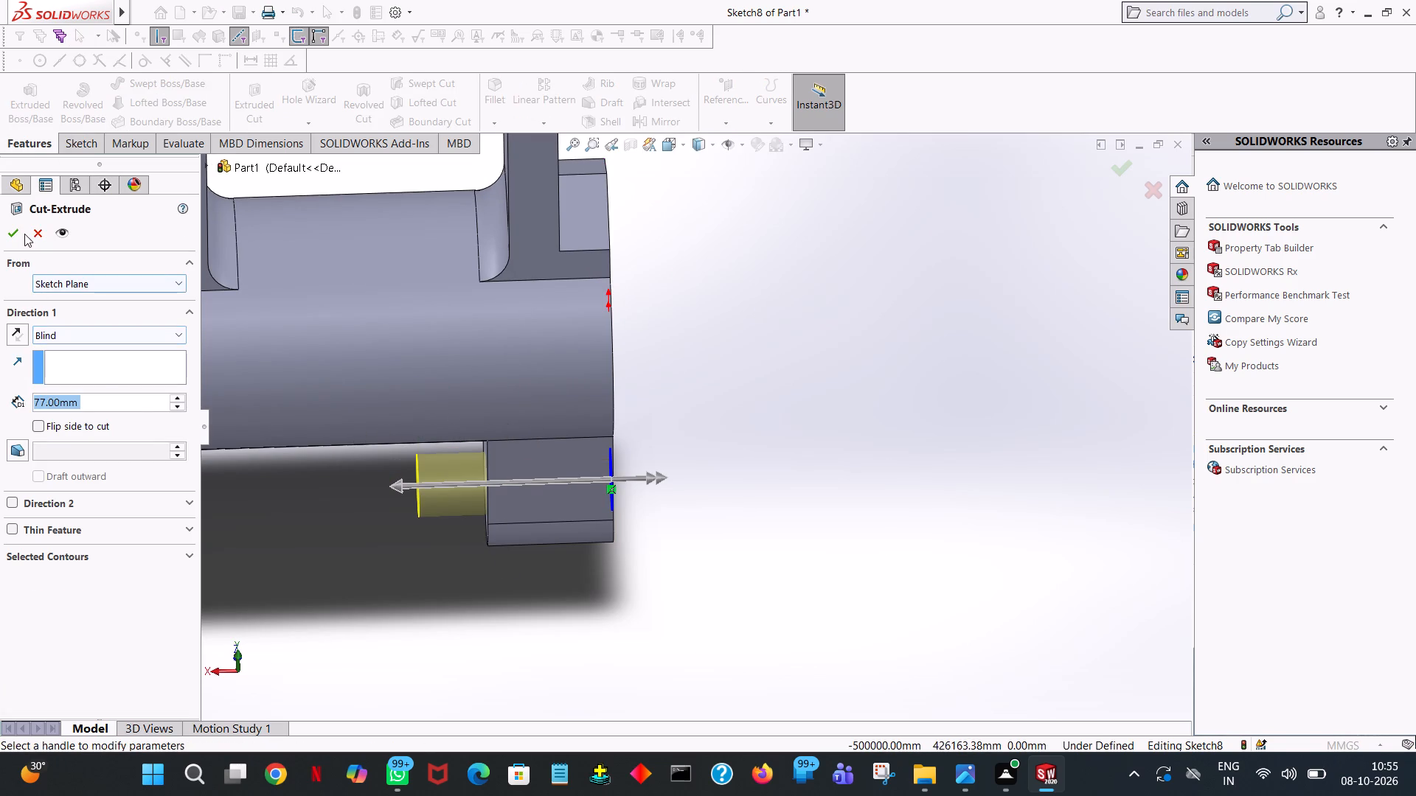
left_click(9, 231)
left_click(803, 414)
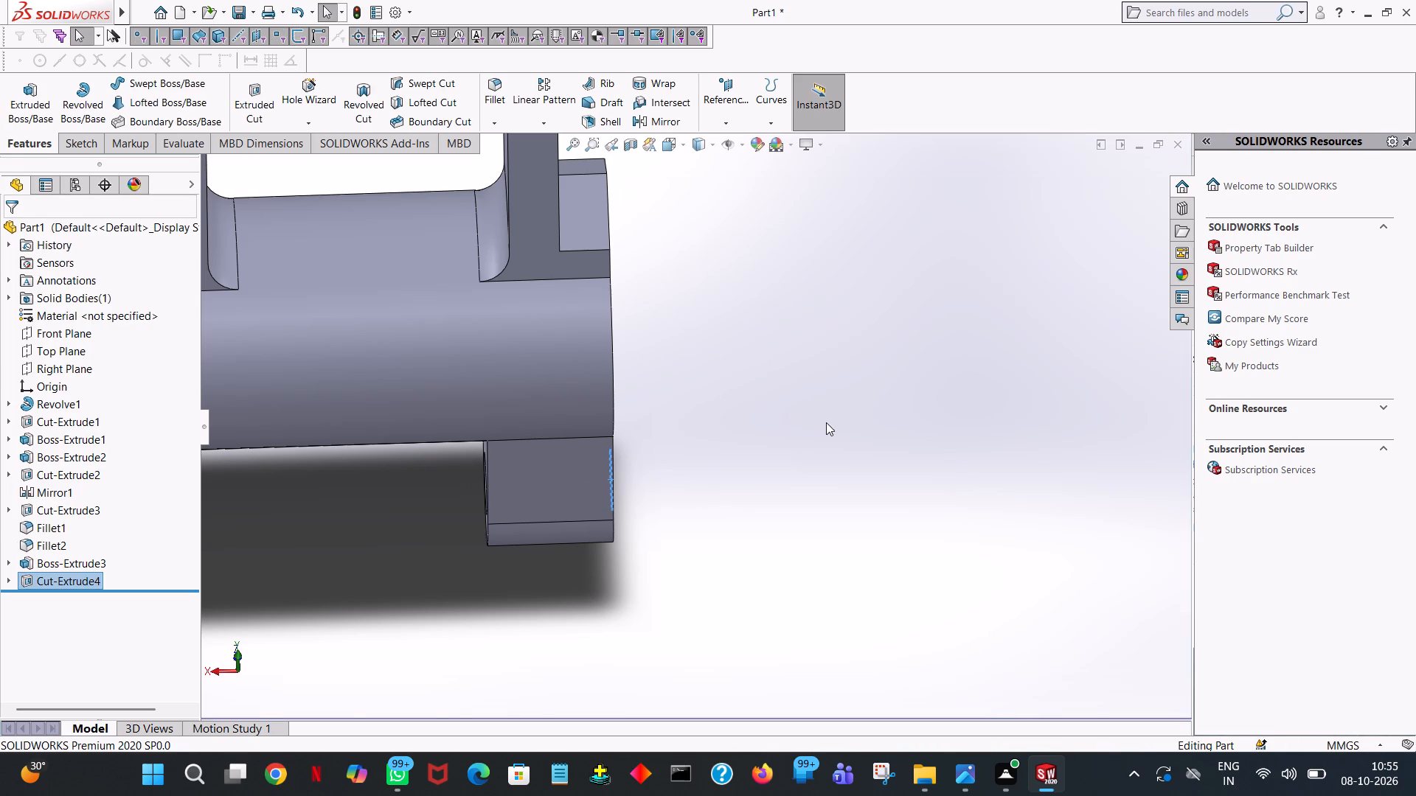
Start a boss sketch on the lug's inner face and draw a vertical line 63 mm long down from the origin.
middle_click_drag(827, 423, 686, 452)
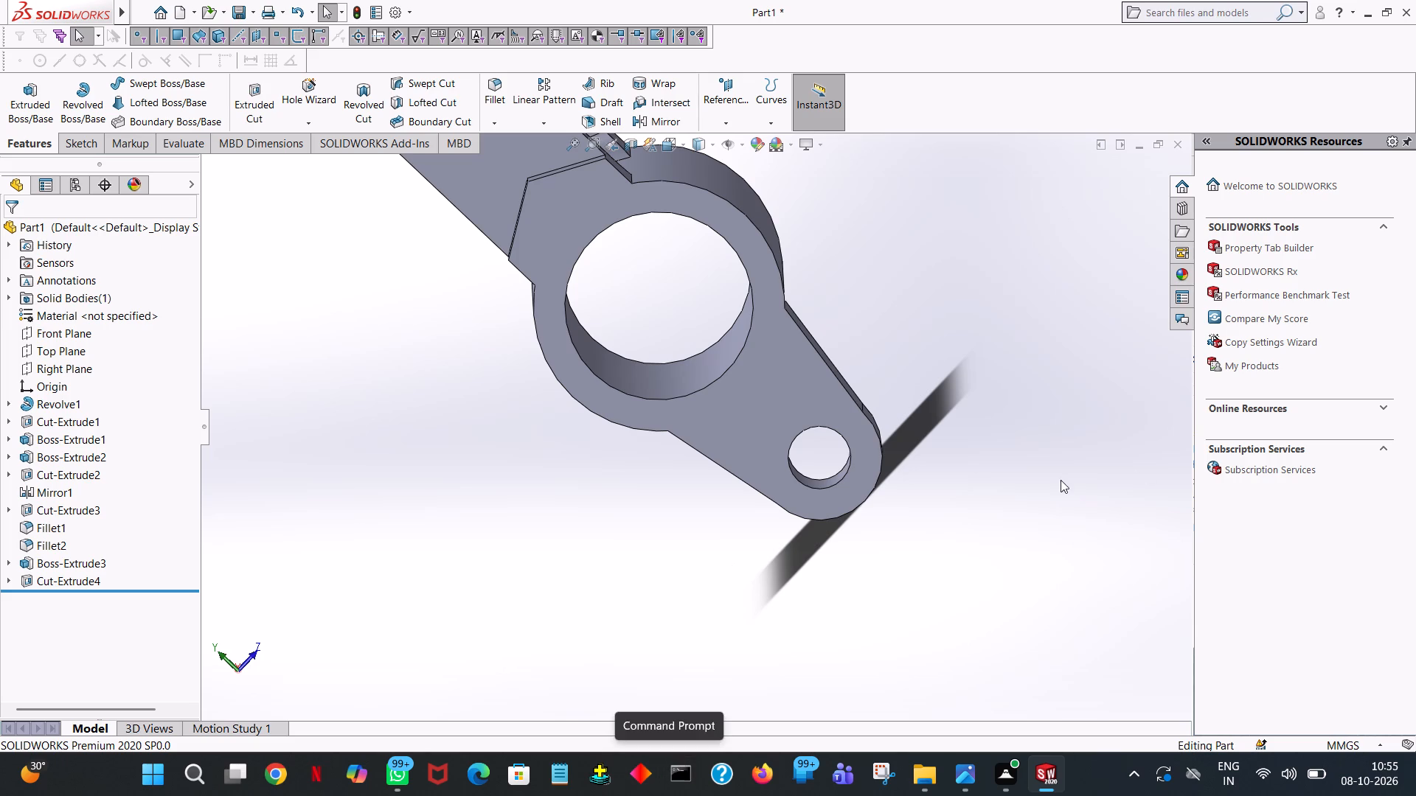
middle_click_drag(1332, 403, 1271, 430)
middle_click_drag(963, 334, 835, 411)
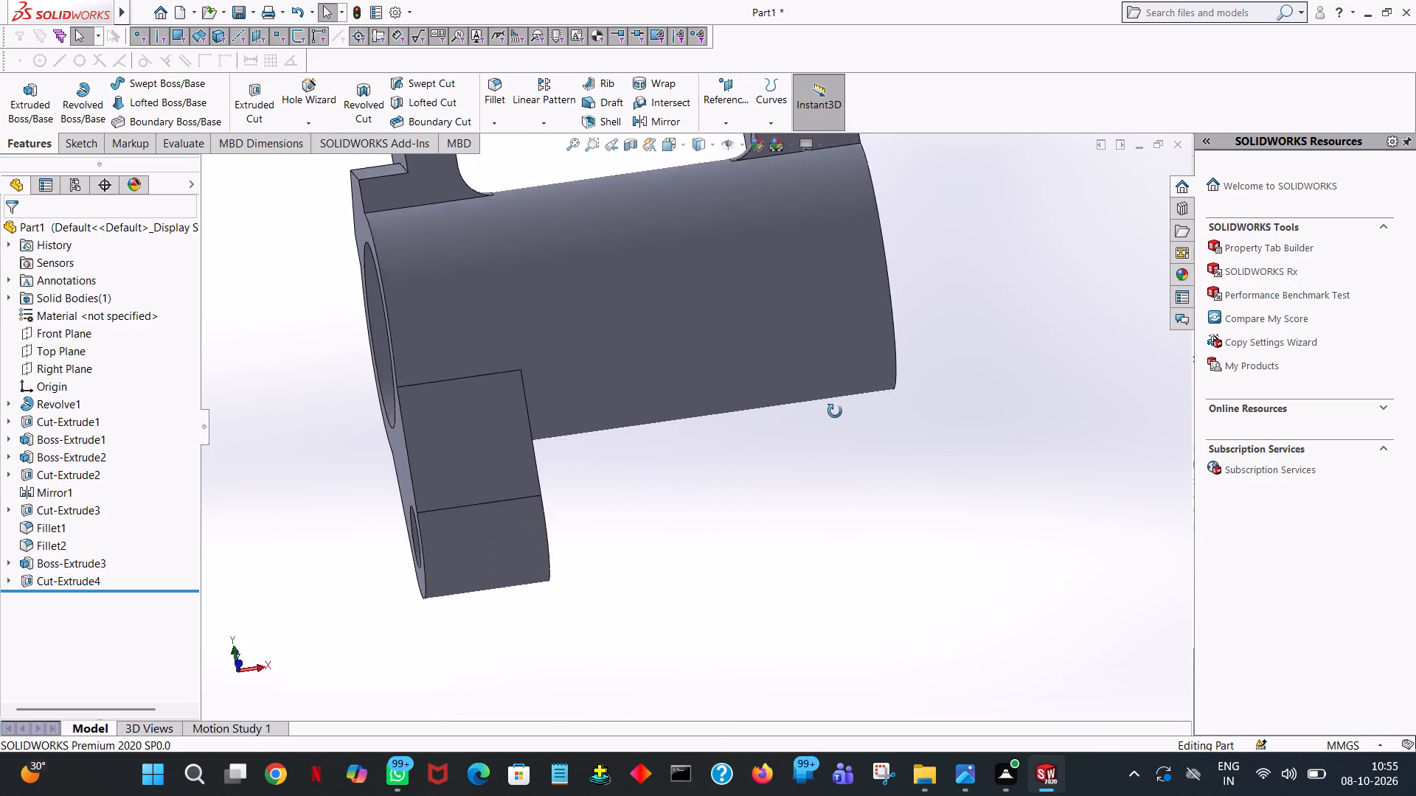
middle_click_drag(835, 411, 690, 497)
left_click(44, 99)
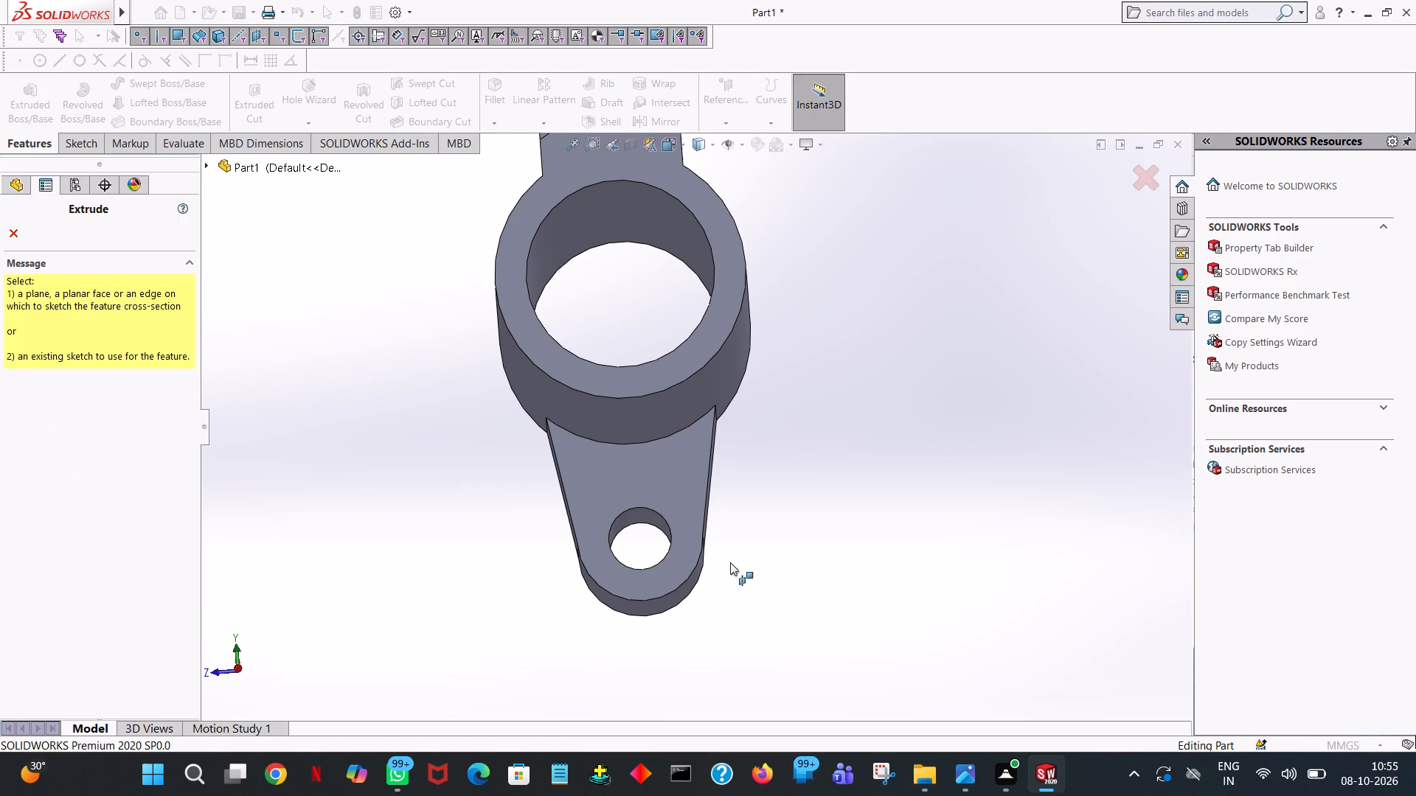
left_click(693, 491)
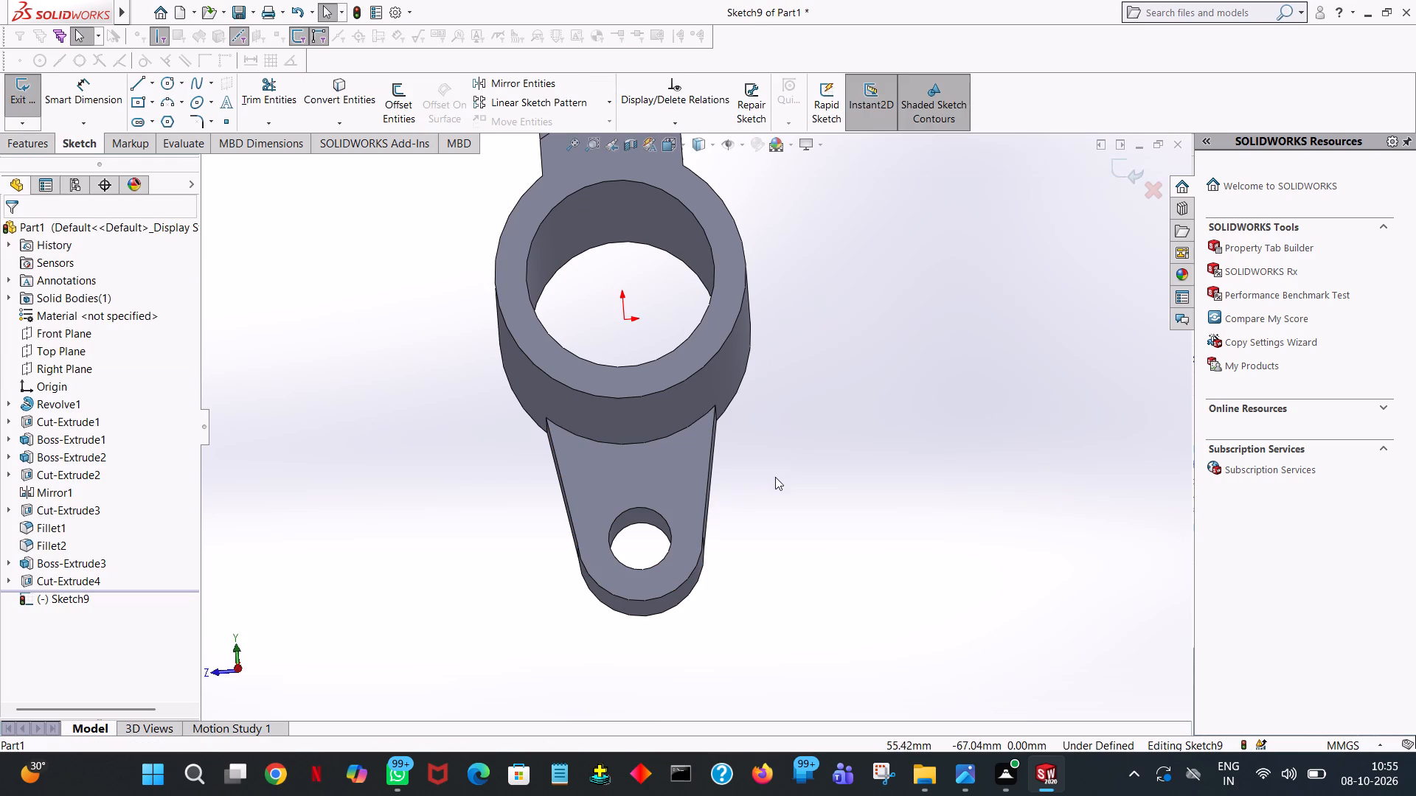
key("space")
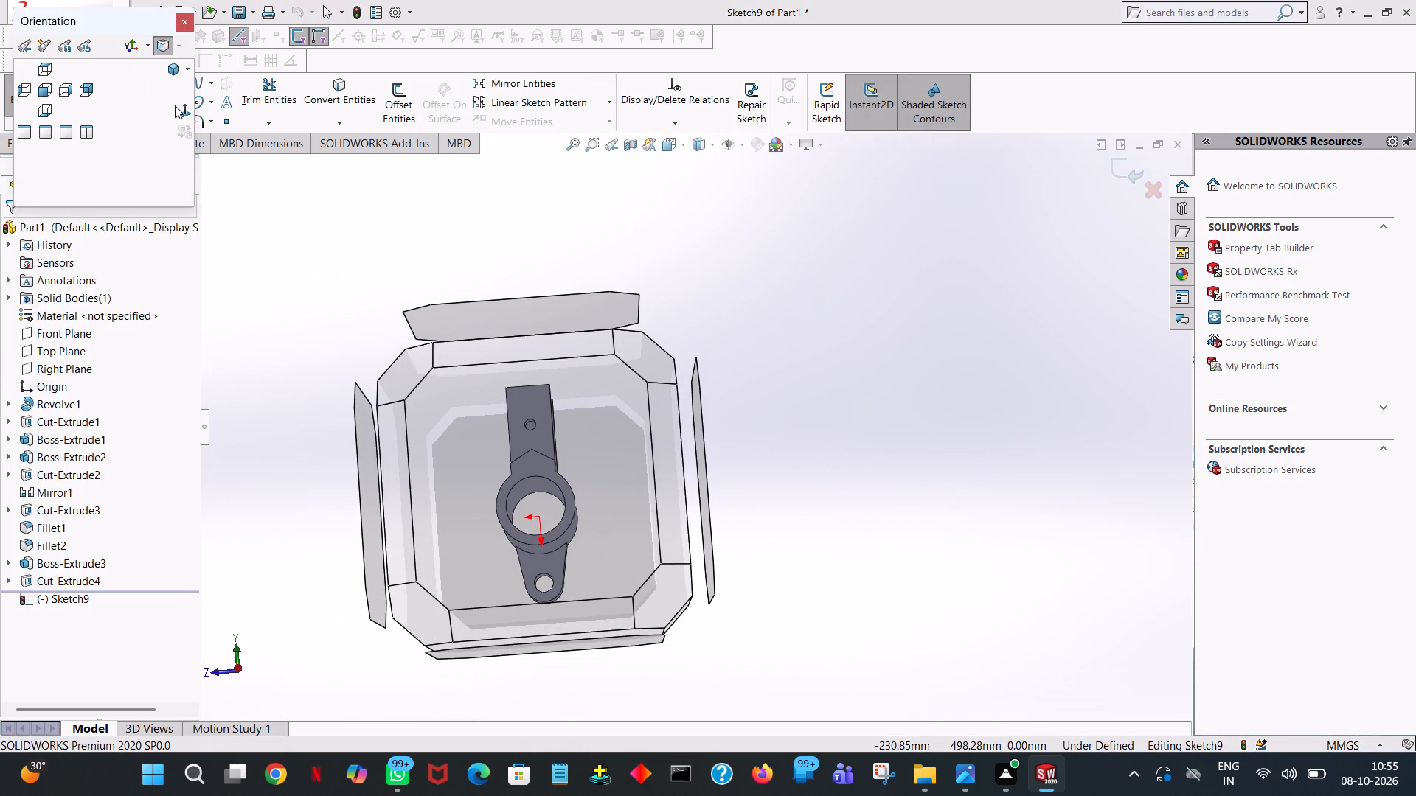
left_click(185, 110)
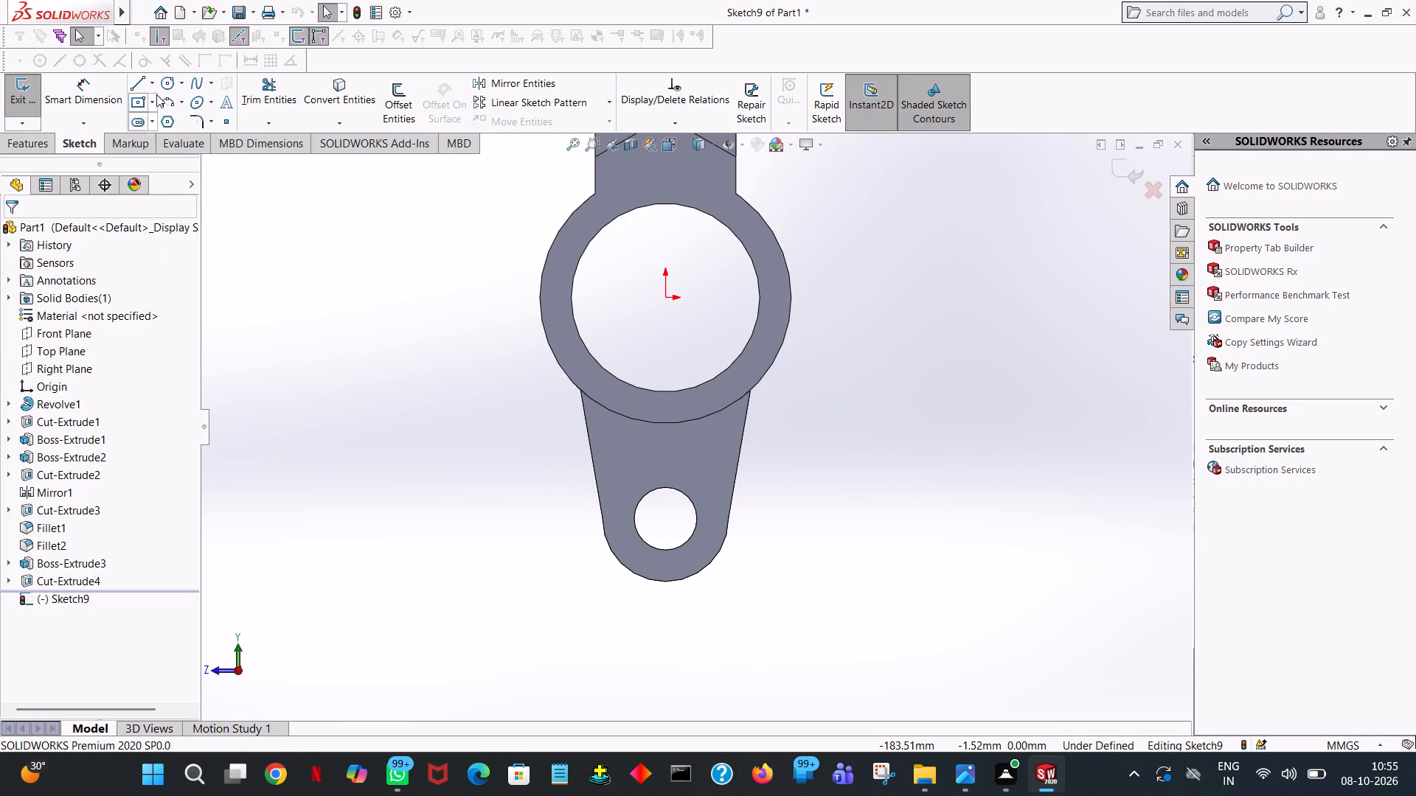
left_click(135, 83)
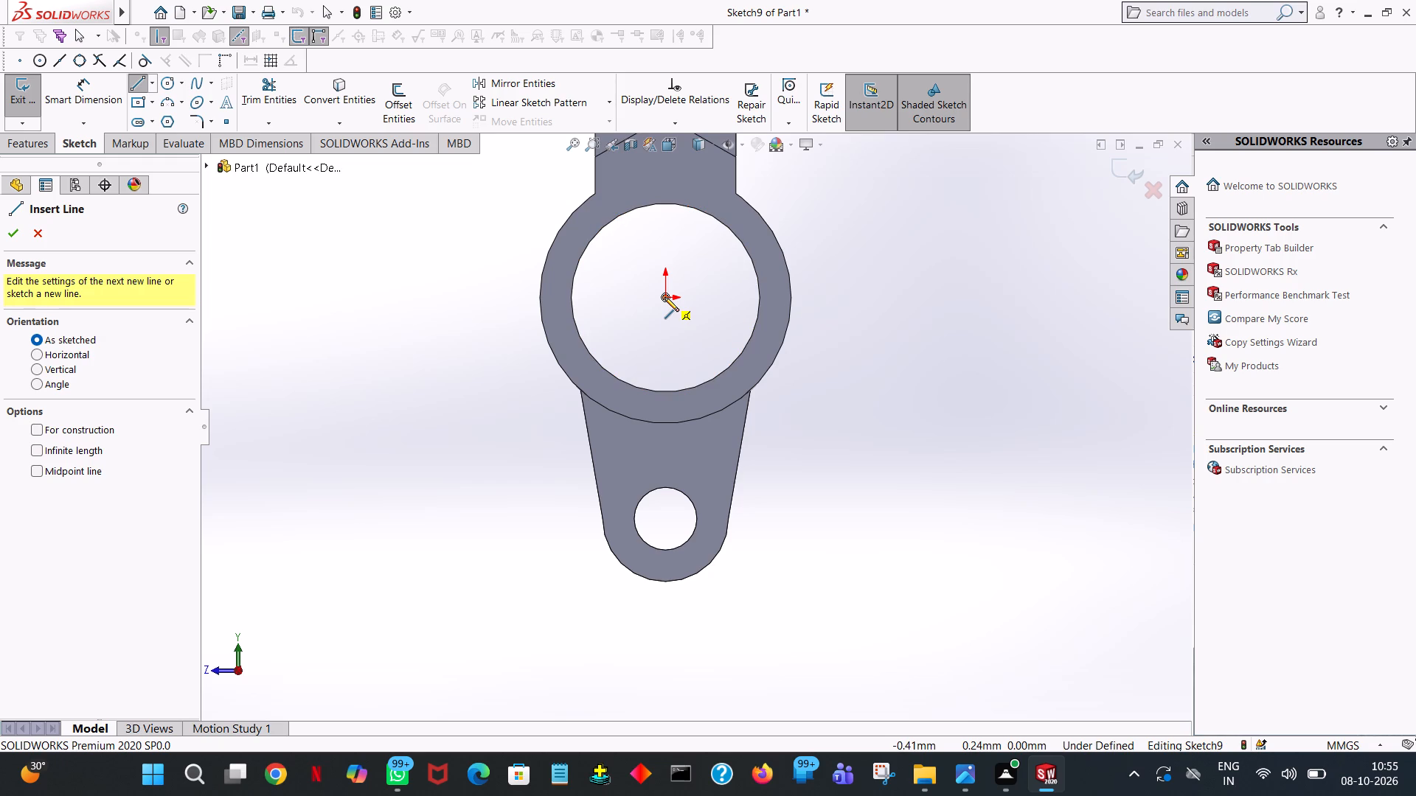
middle_click_drag(665, 301, 667, 573, "ctrl")
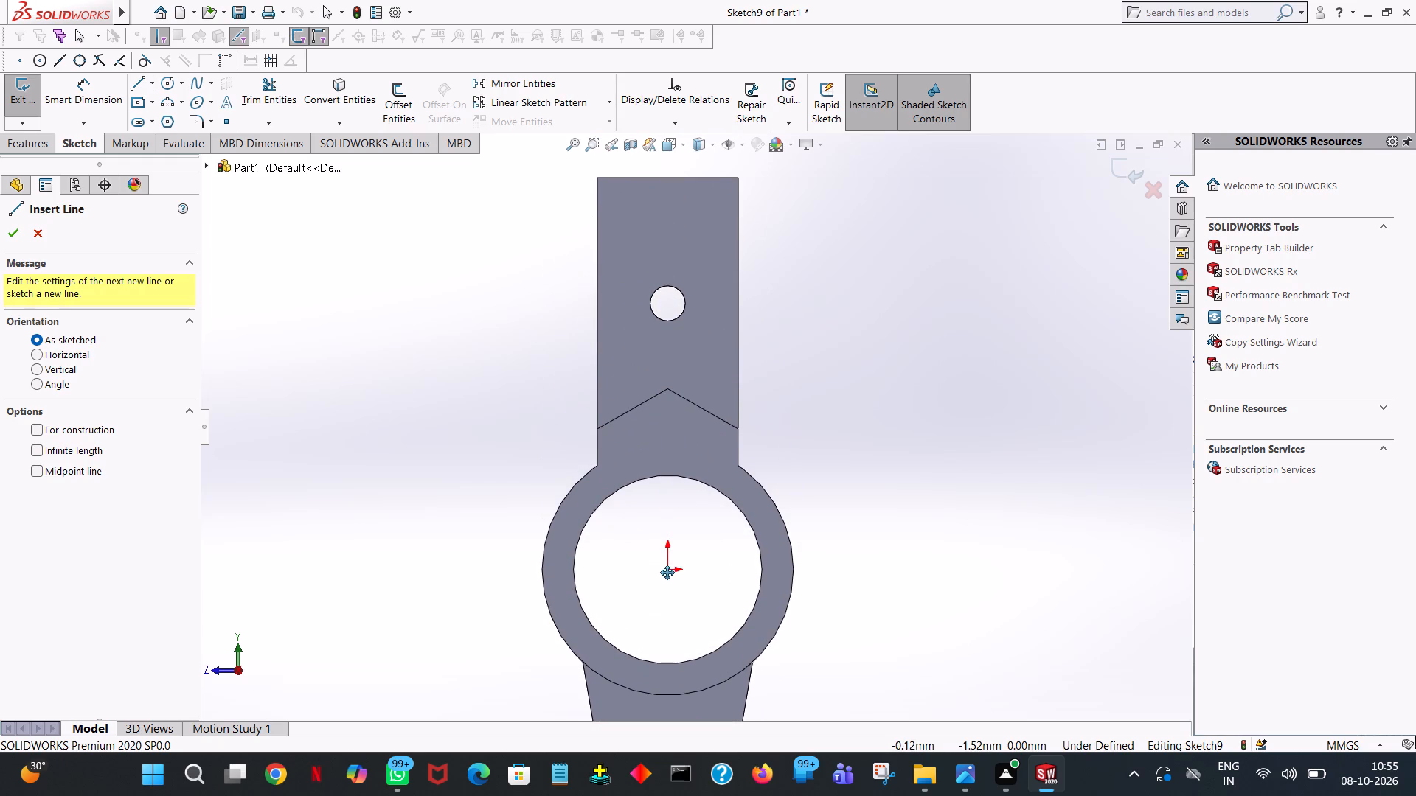
middle_click_drag(667, 573, 691, 408, "ctrl")
left_click(691, 406)
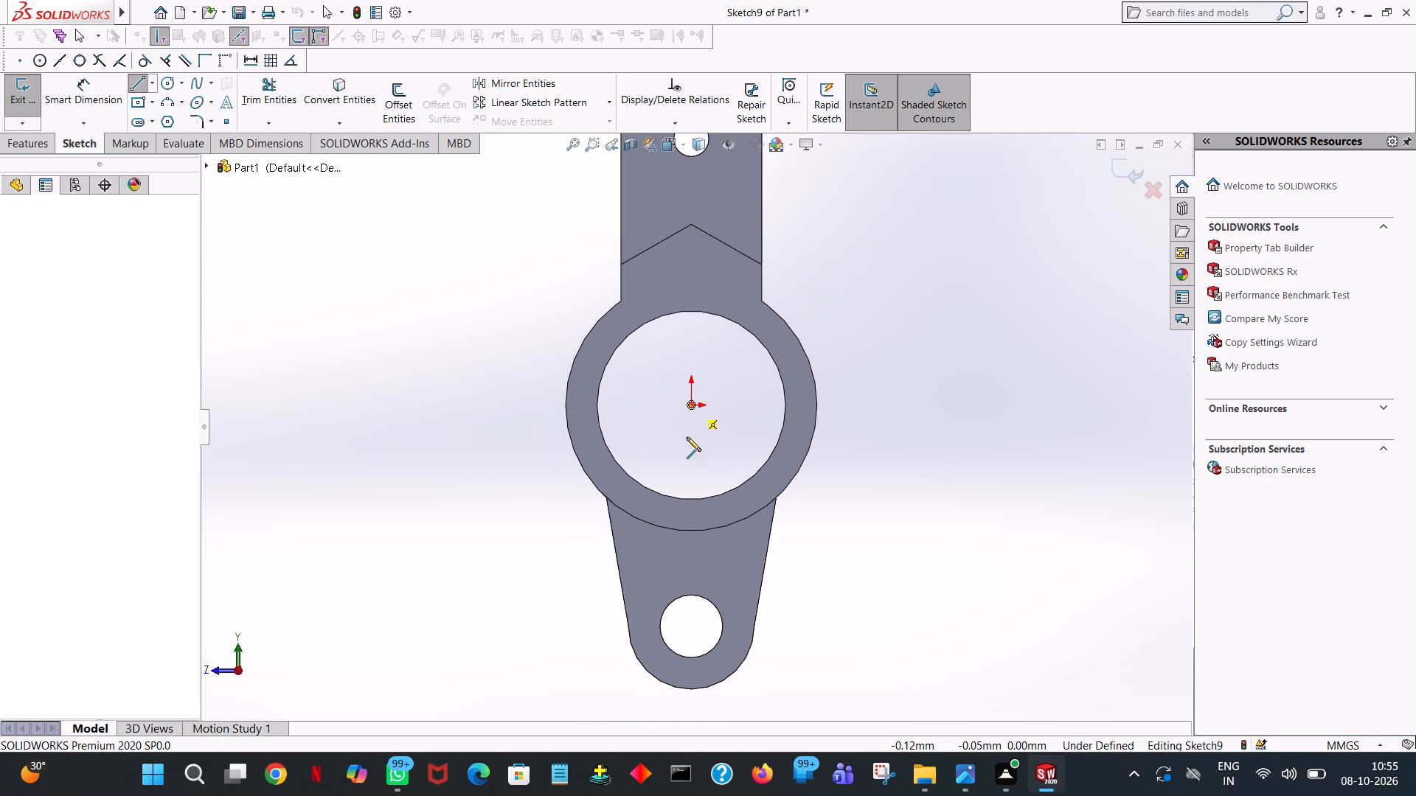
left_click(688, 556)
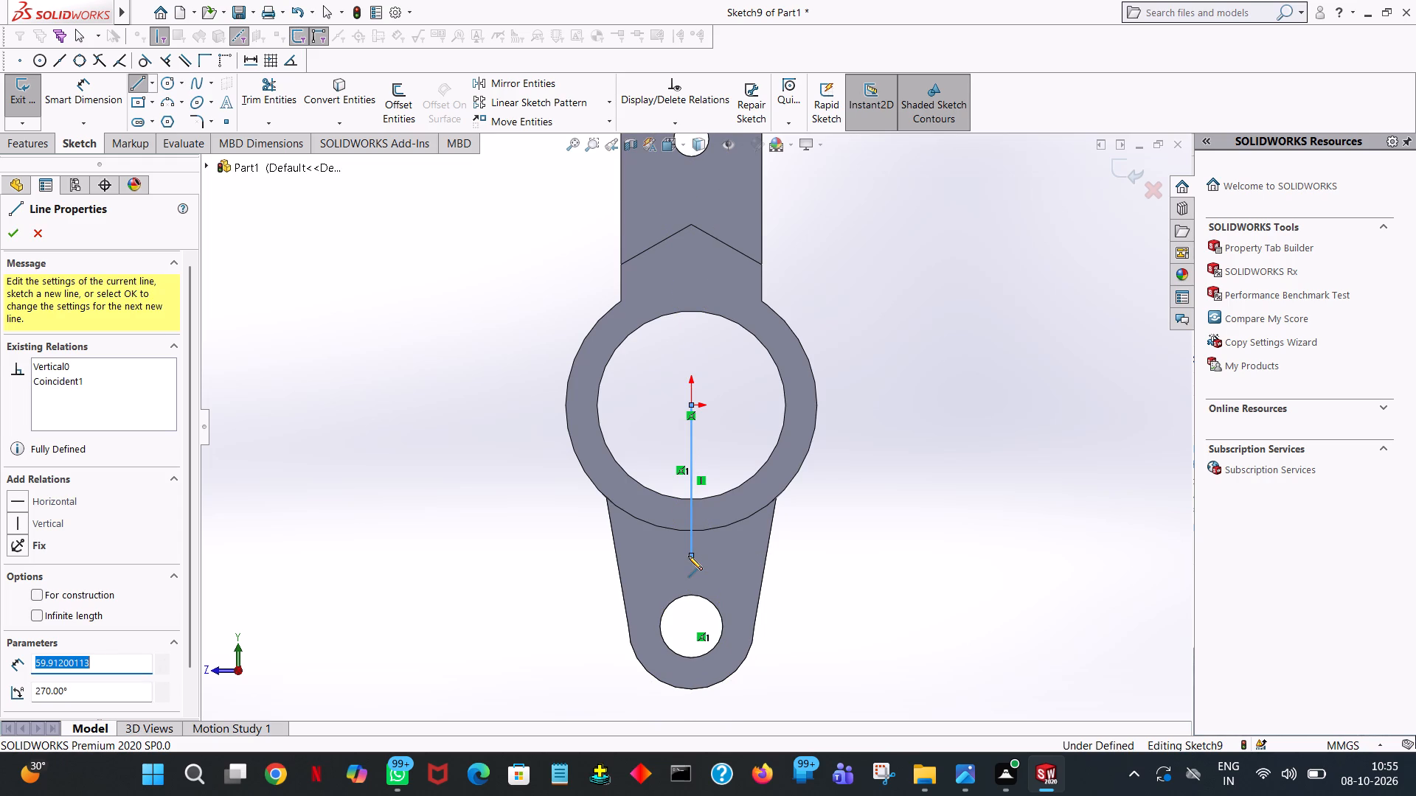
type("63")
key("Return")
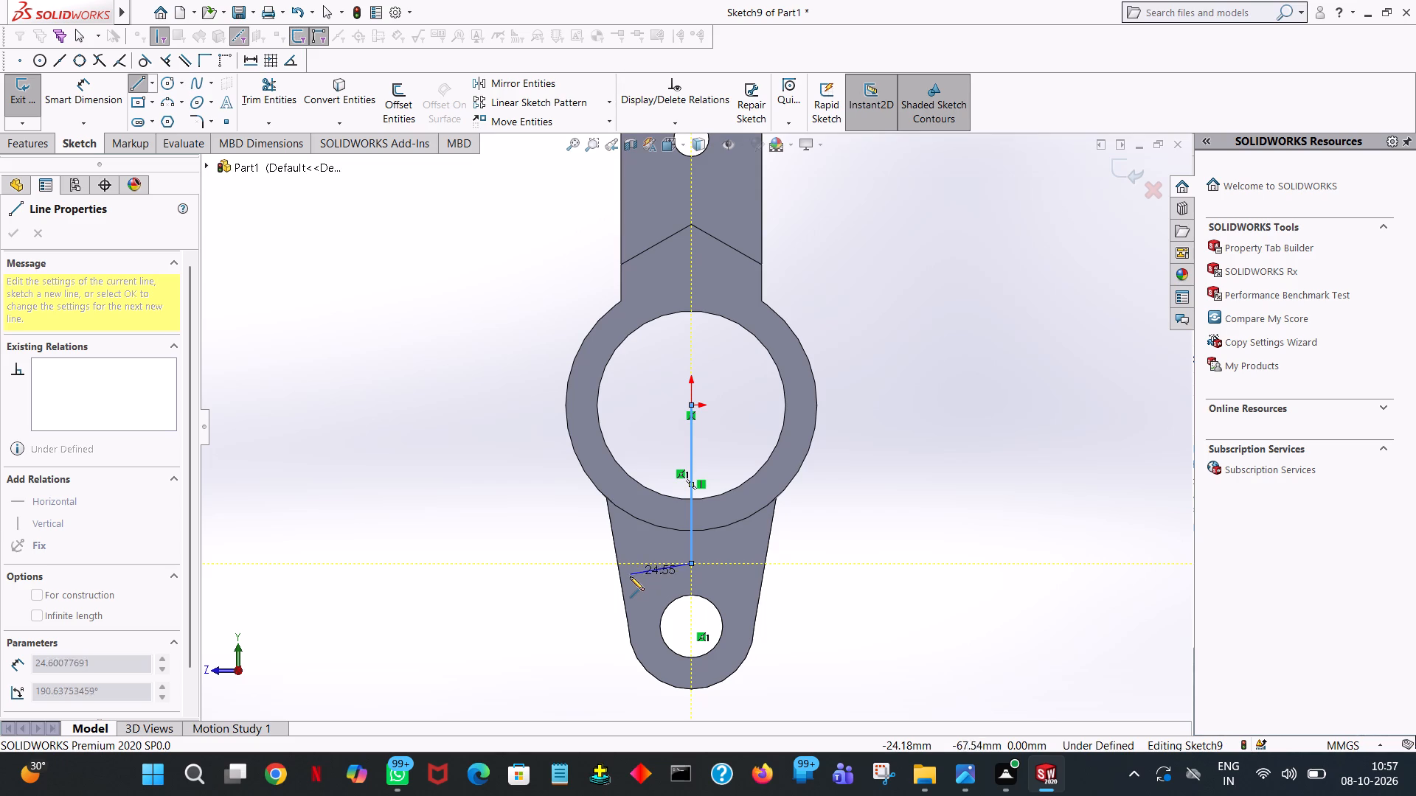
right_click(796, 545)
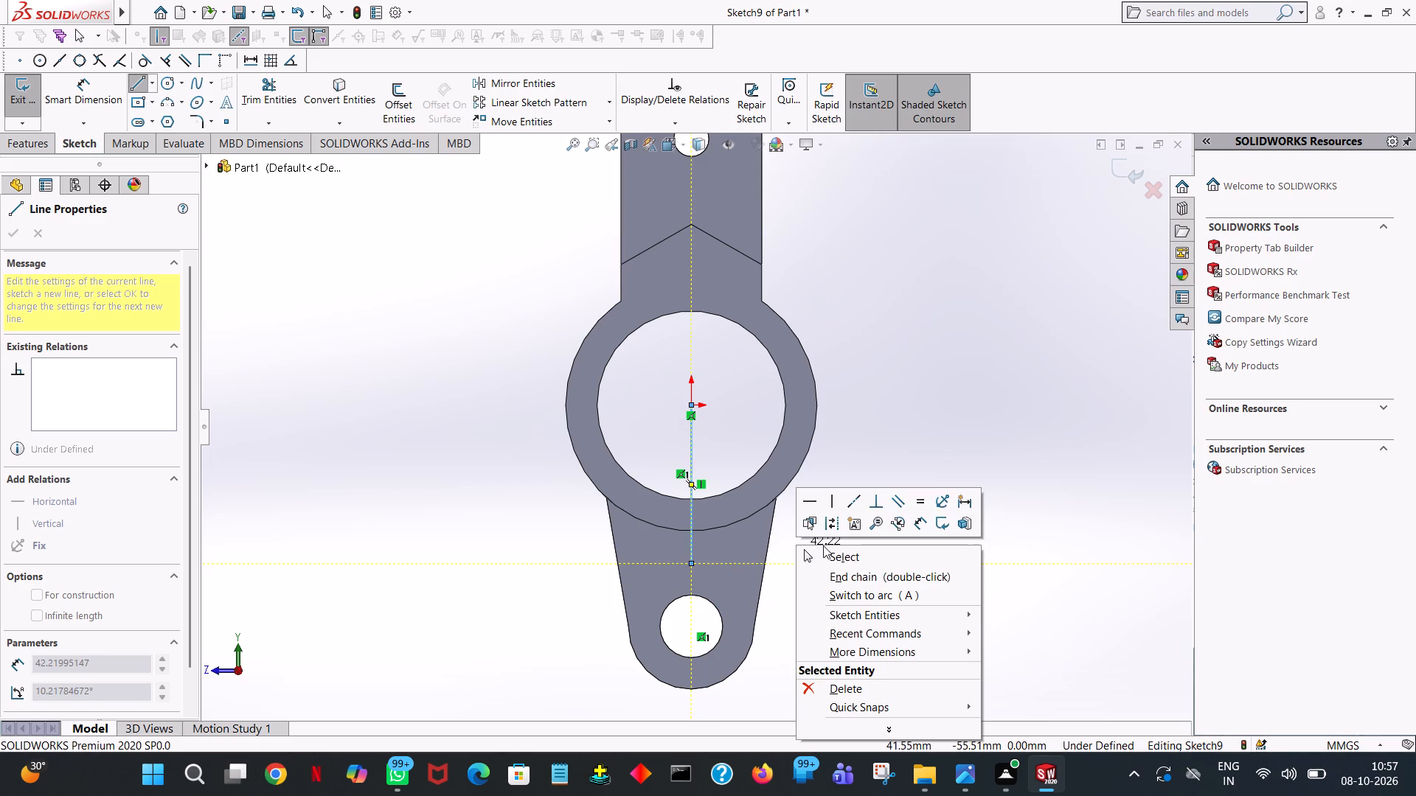
left_click(823, 545)
right_click(786, 546)
left_click(817, 557)
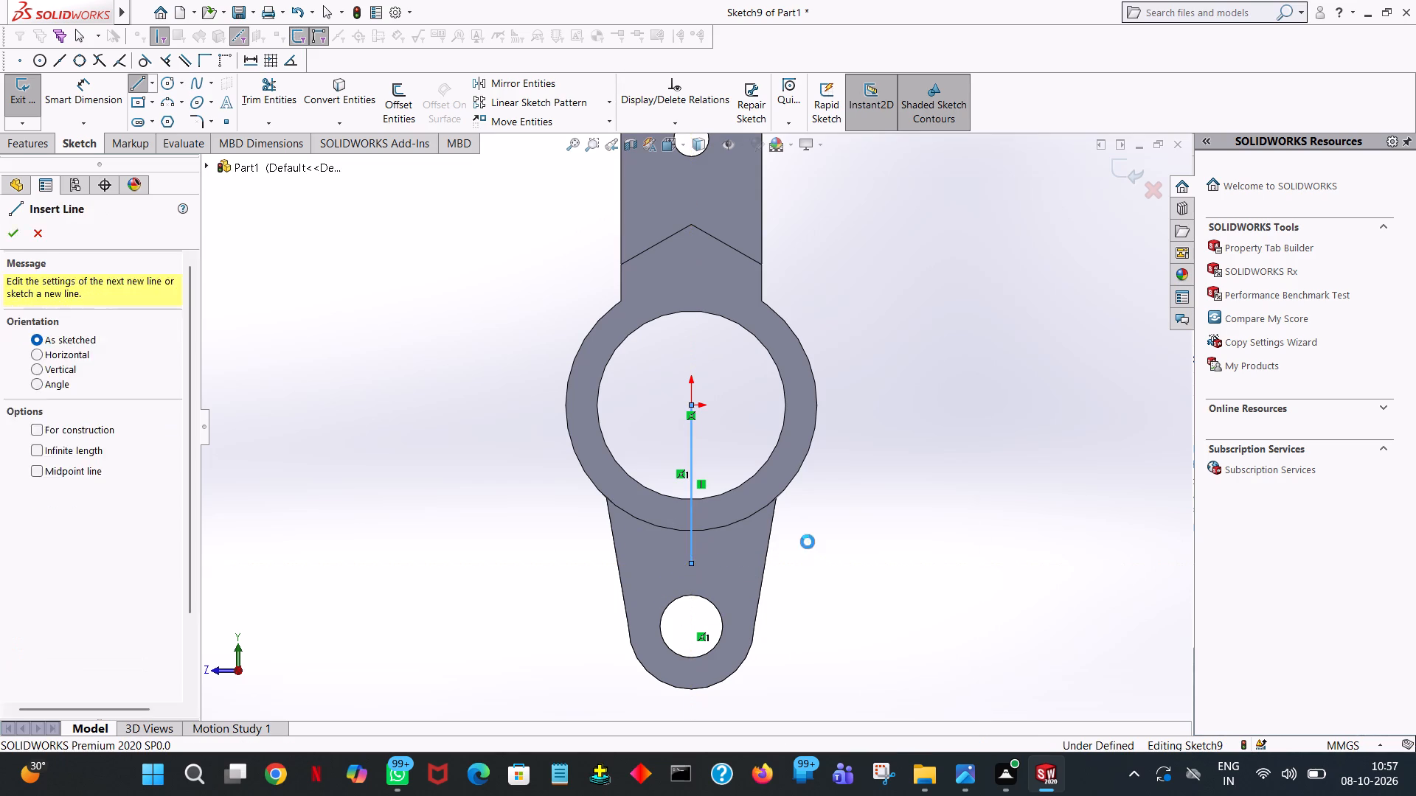
Draw a 12 mm radius circle centred on the lower end of the 63 mm line.
left_click(166, 83)
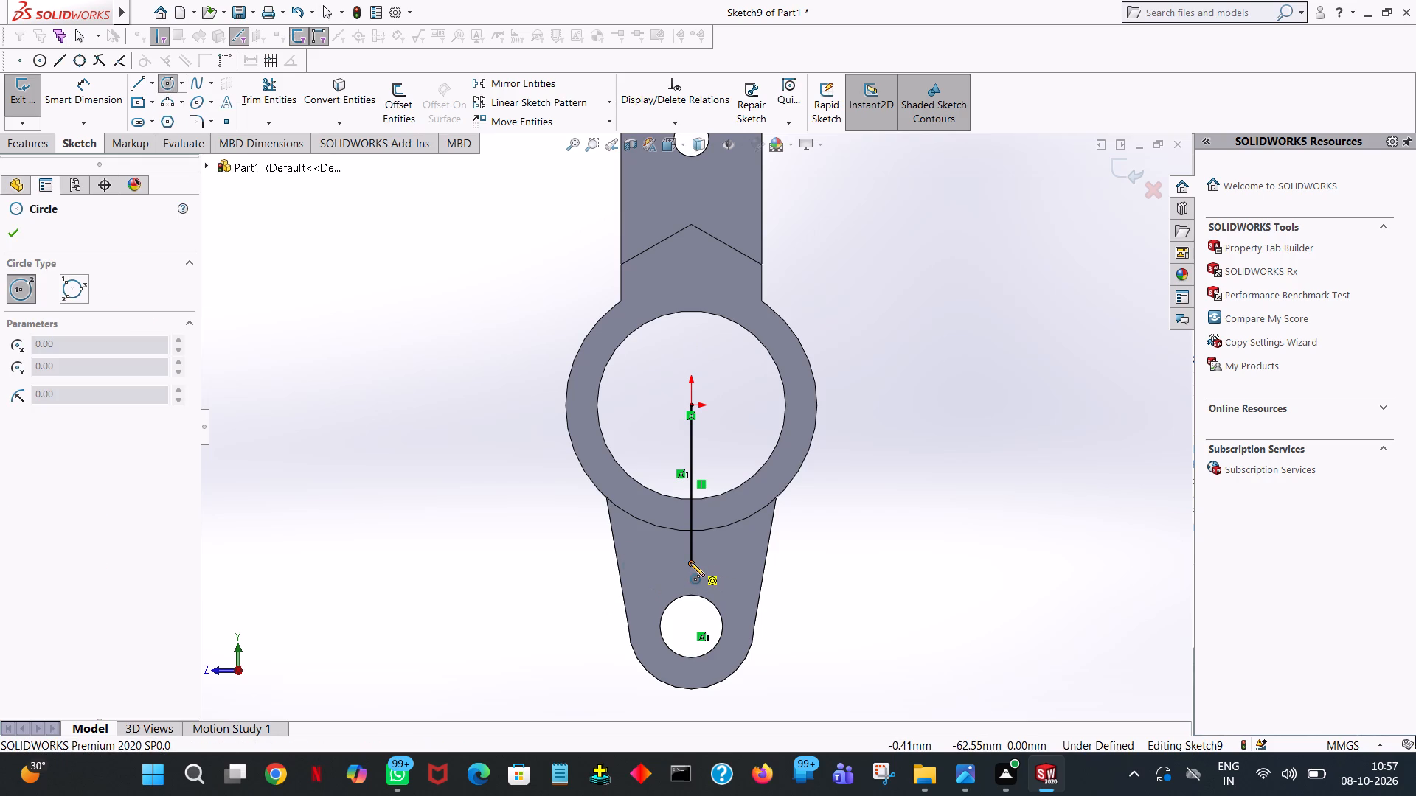
left_click(695, 567)
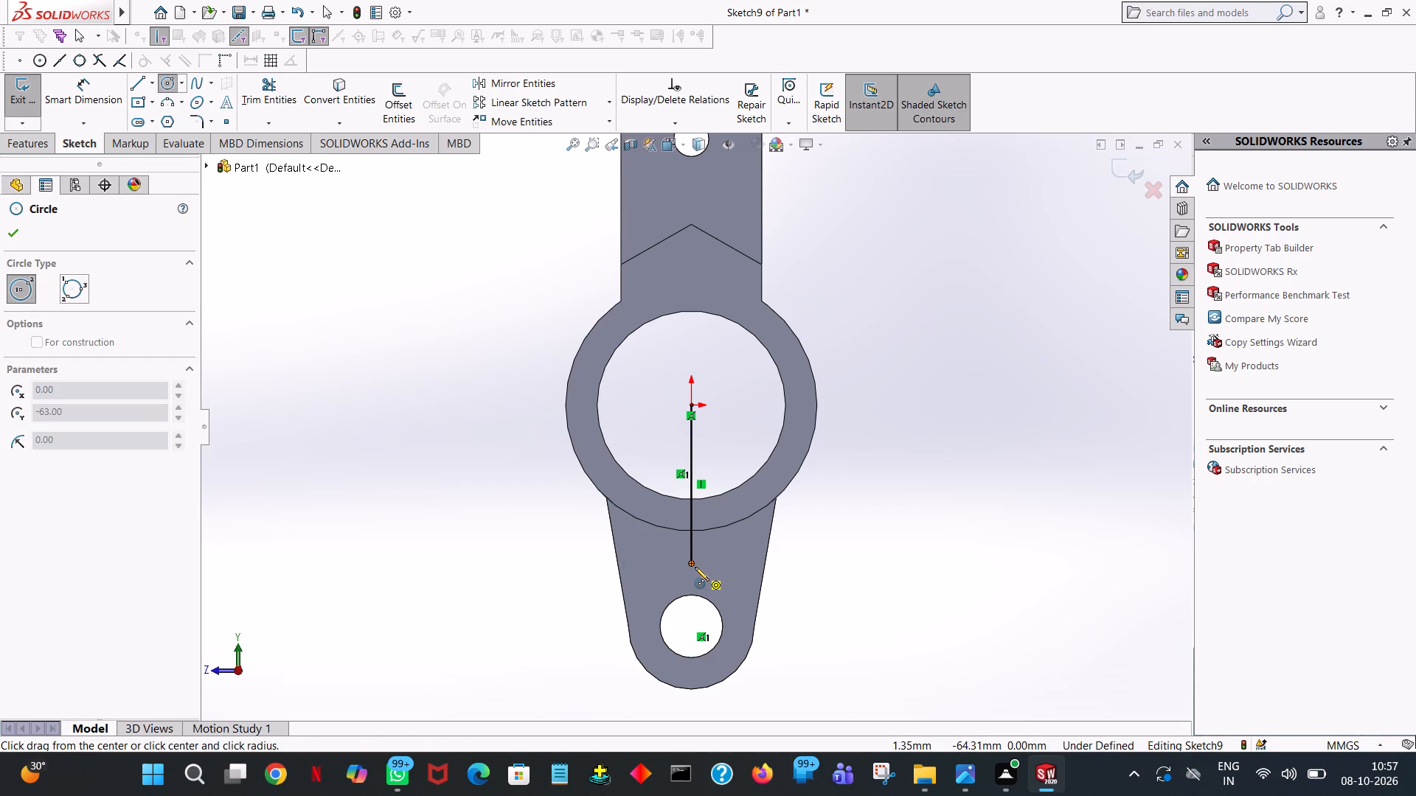
left_click(701, 545)
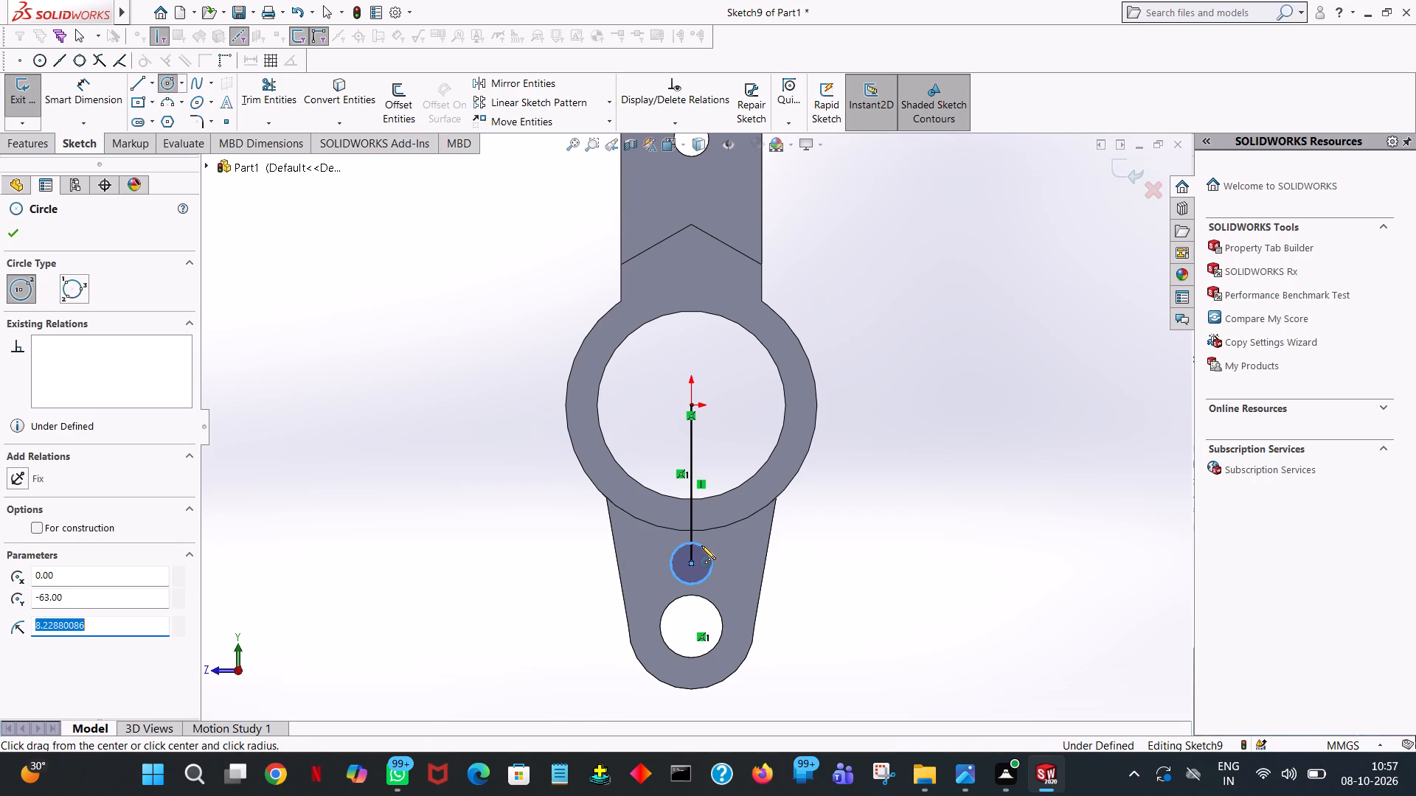
type("12")
key("Return")
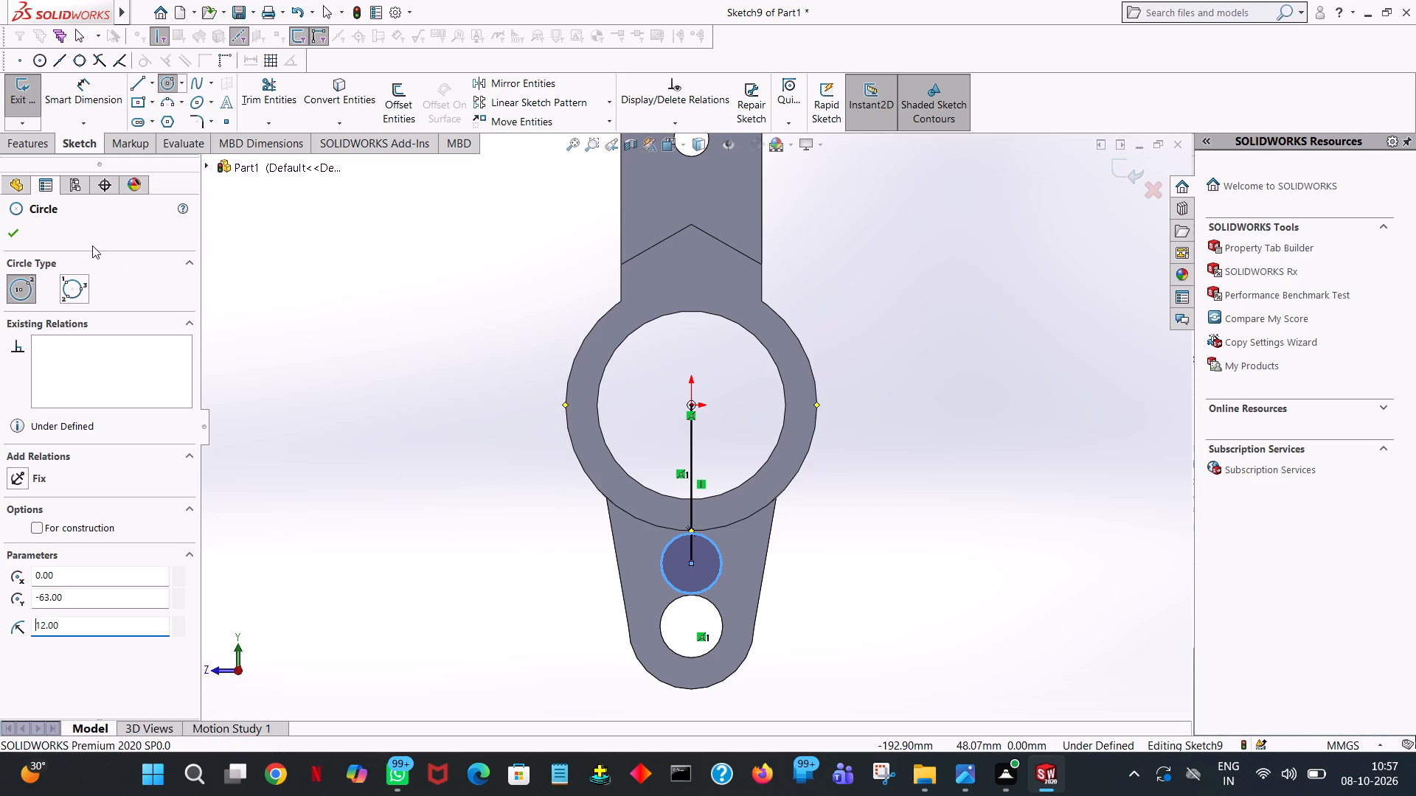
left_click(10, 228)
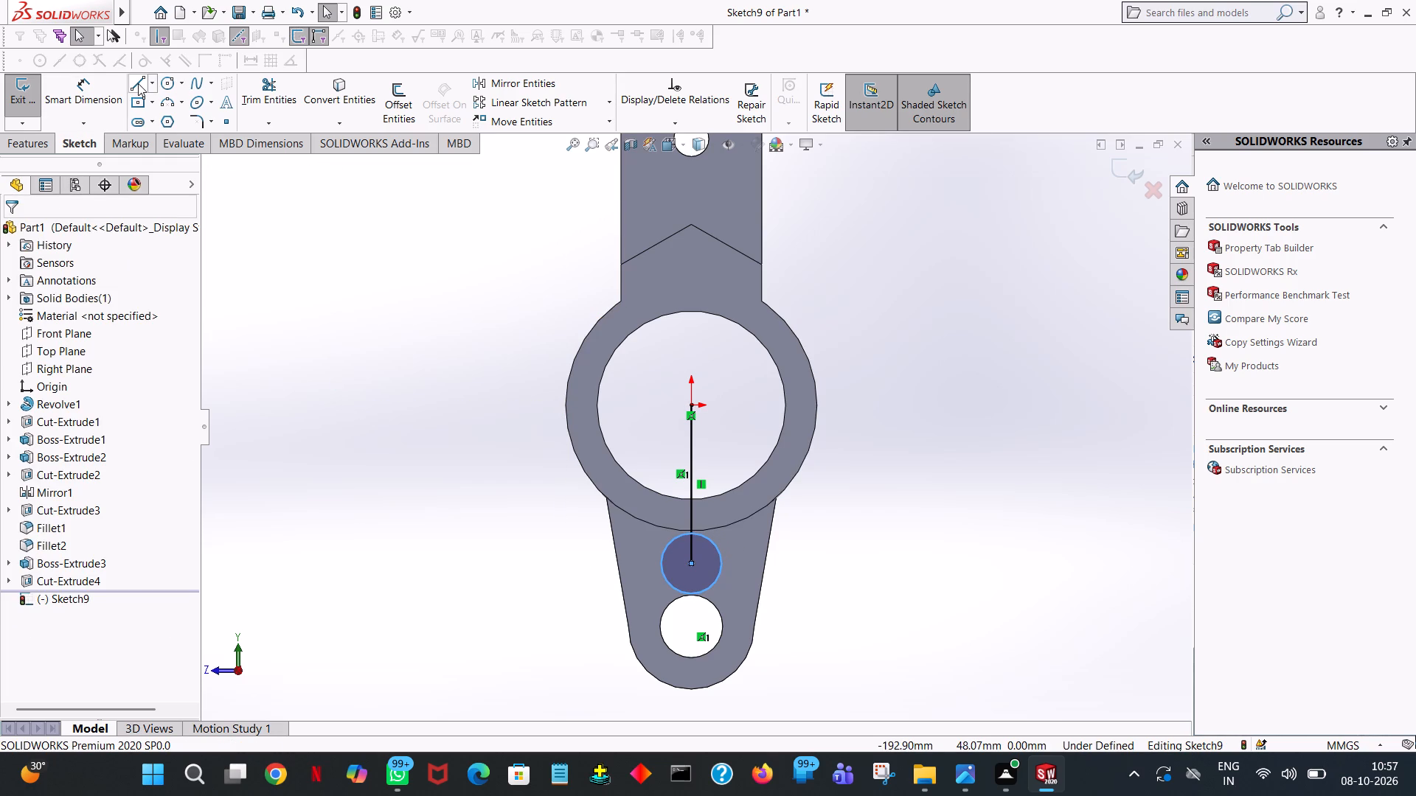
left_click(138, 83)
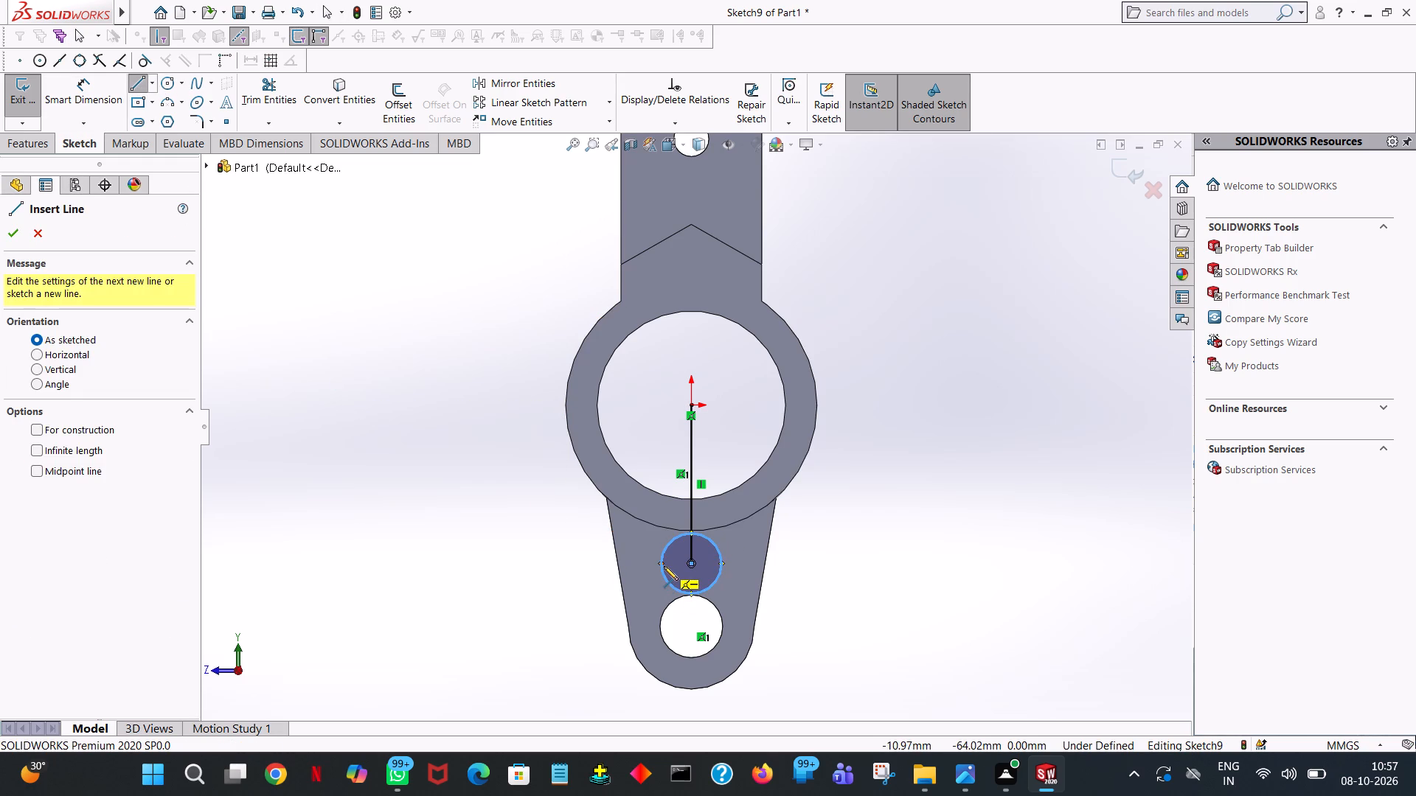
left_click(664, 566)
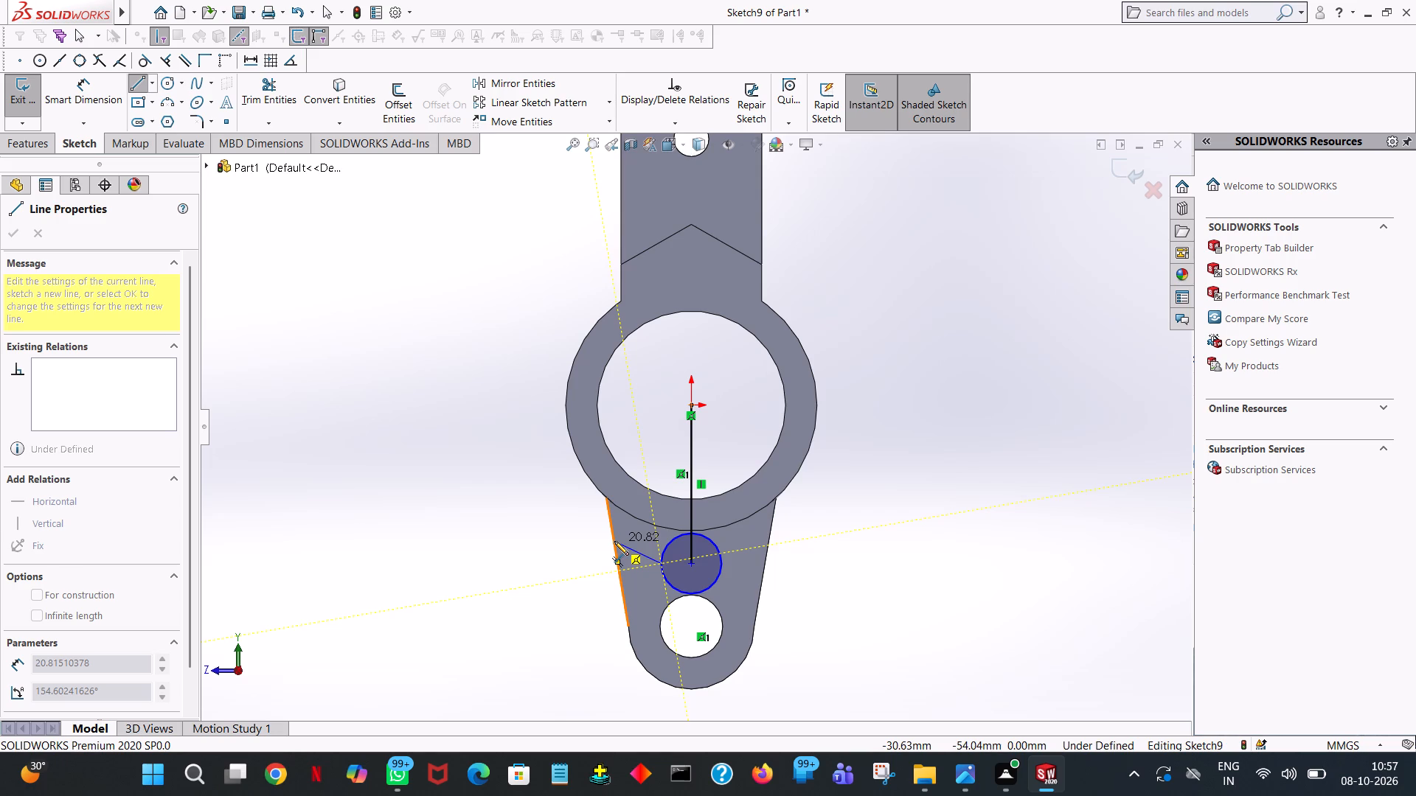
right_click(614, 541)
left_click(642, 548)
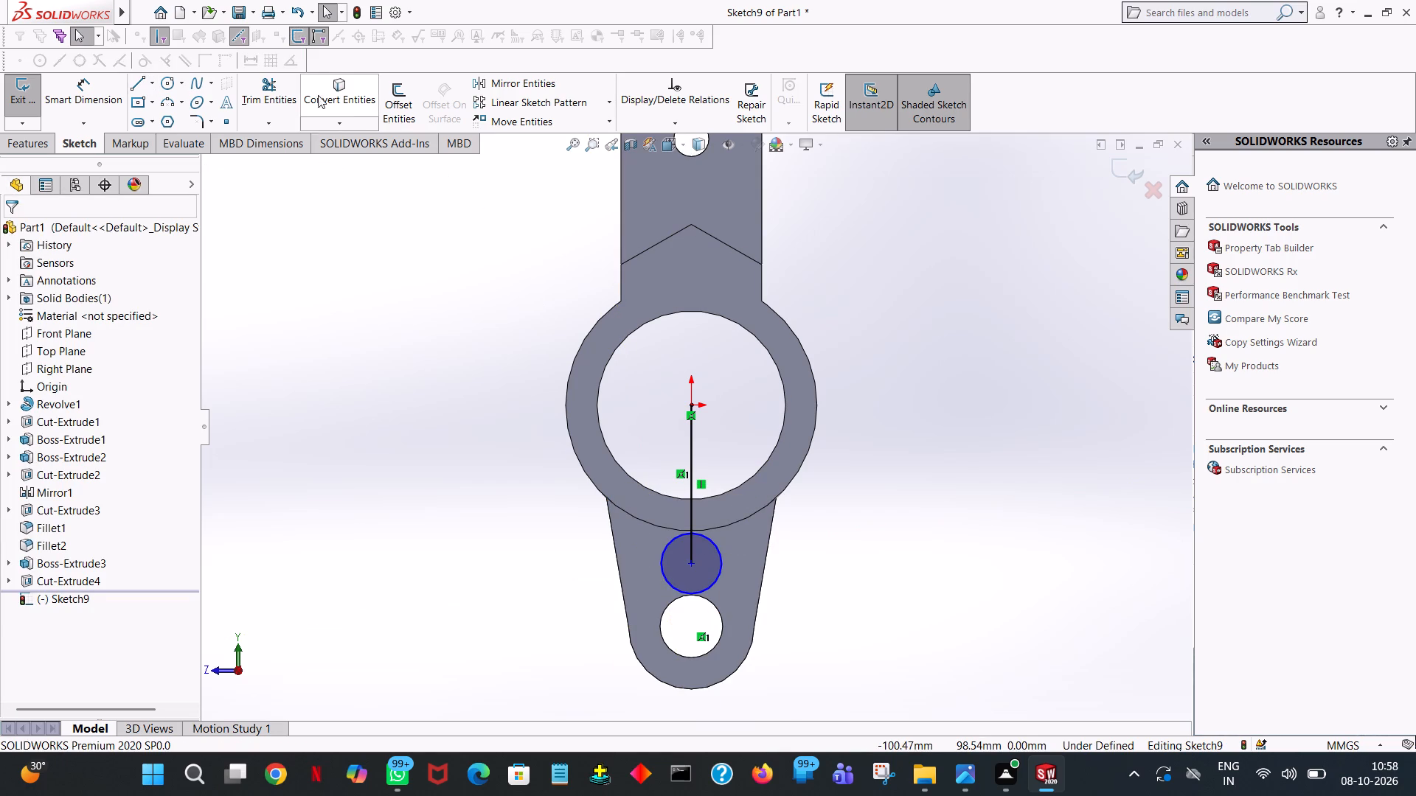
Trim away the 12 mm radius circle on the lug's inner face.
left_click(285, 90)
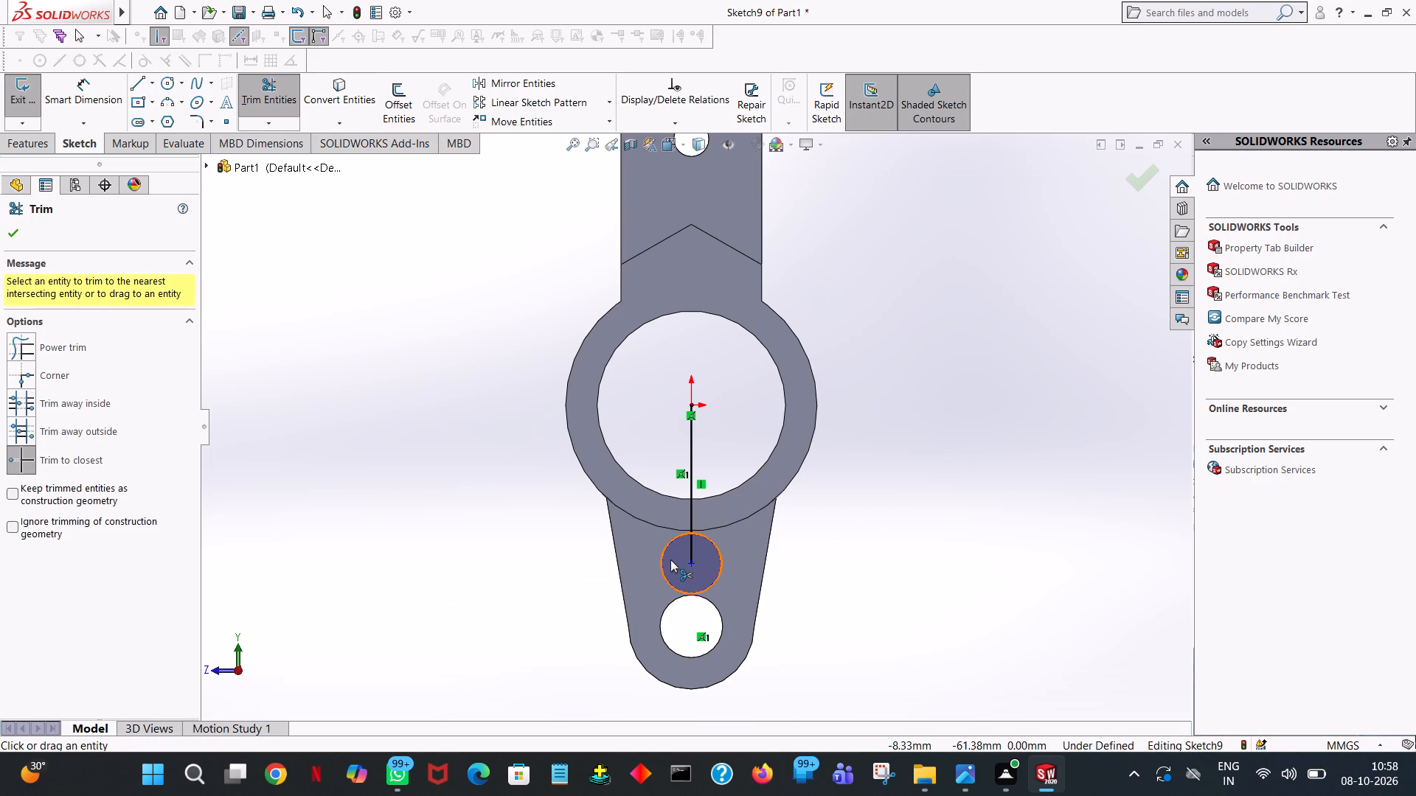
left_click(670, 559)
left_click(667, 545)
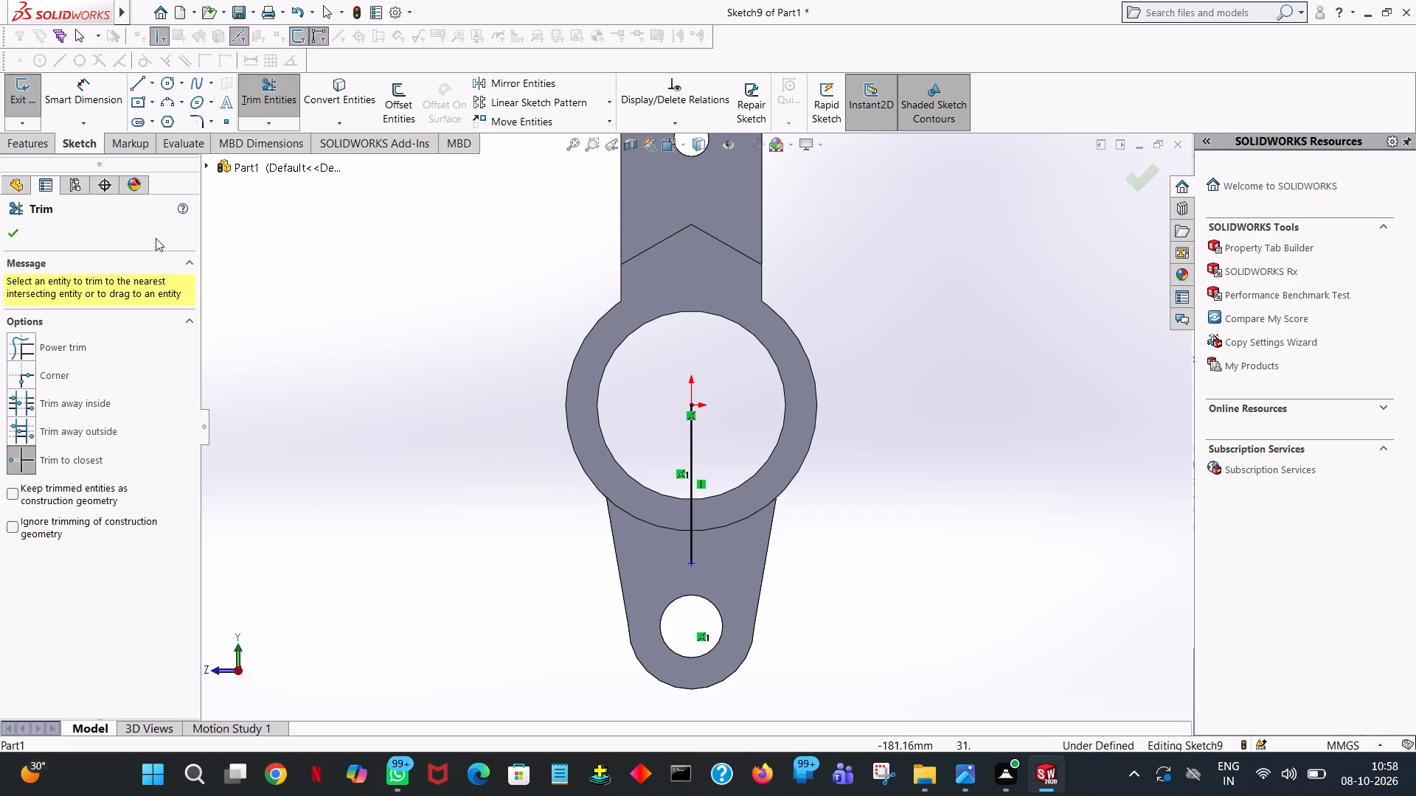
Draw a line about 29 mm from the vertical line's lower end to the lug's right slanted edge, continuing about 26 mm up that edge to the cylinder.
left_click(139, 81)
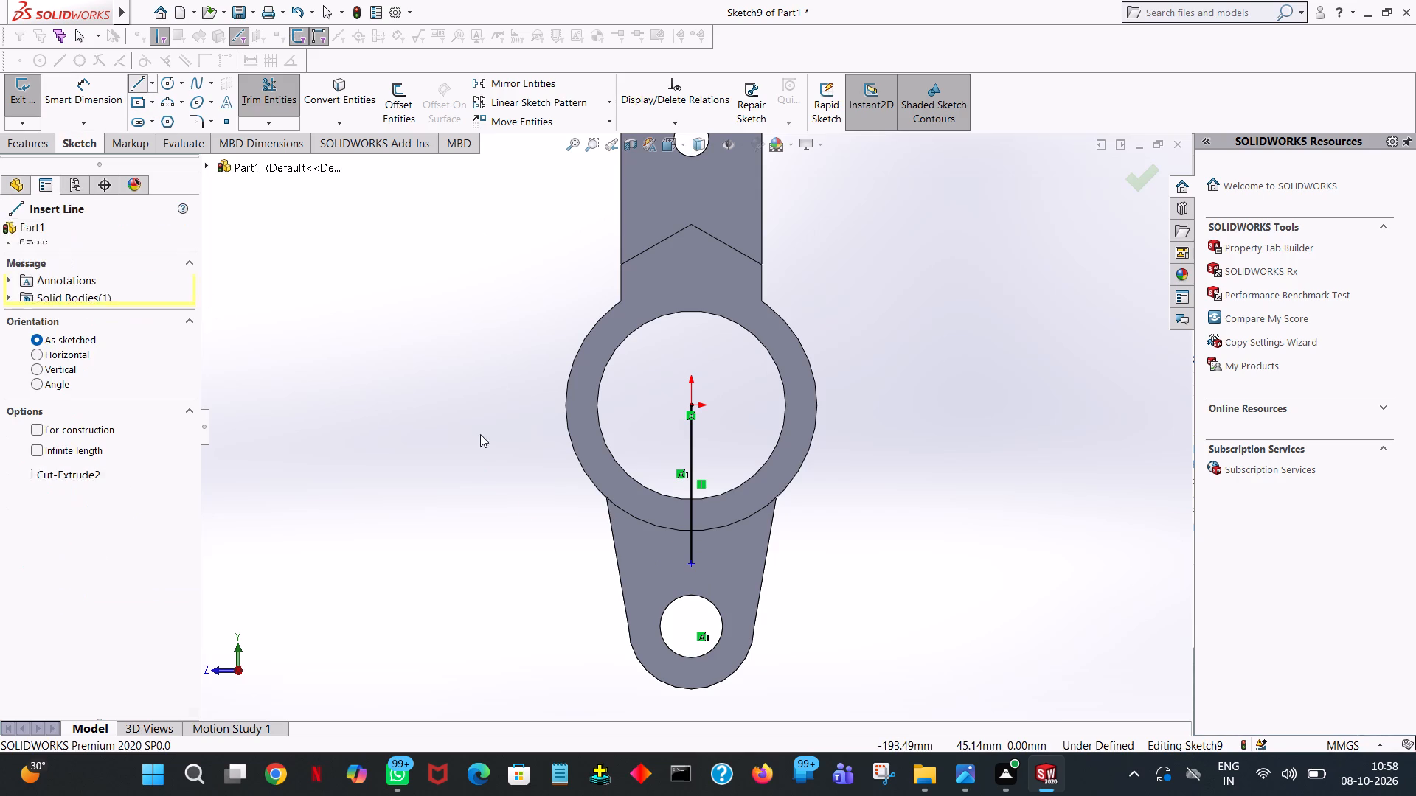
left_click(690, 562)
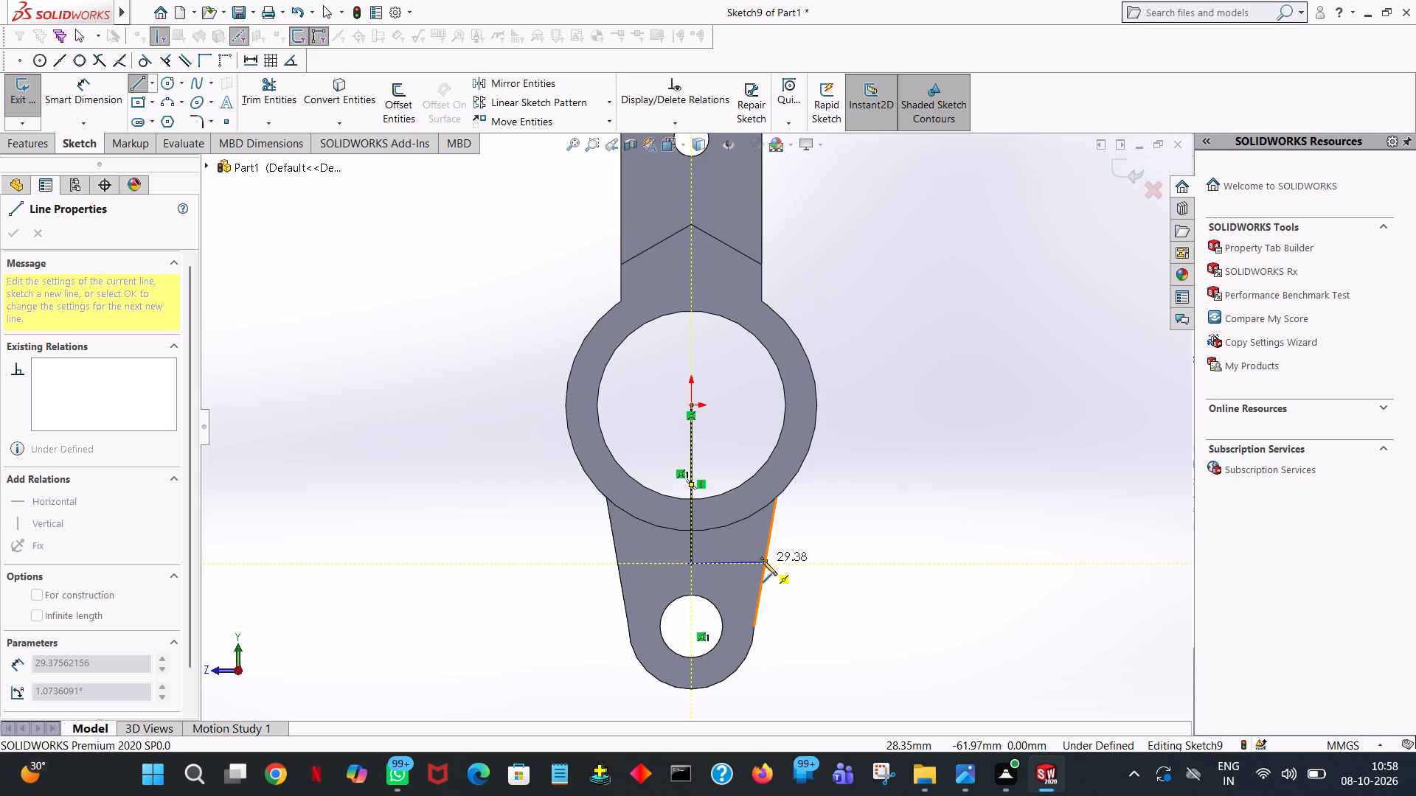
left_click(763, 561)
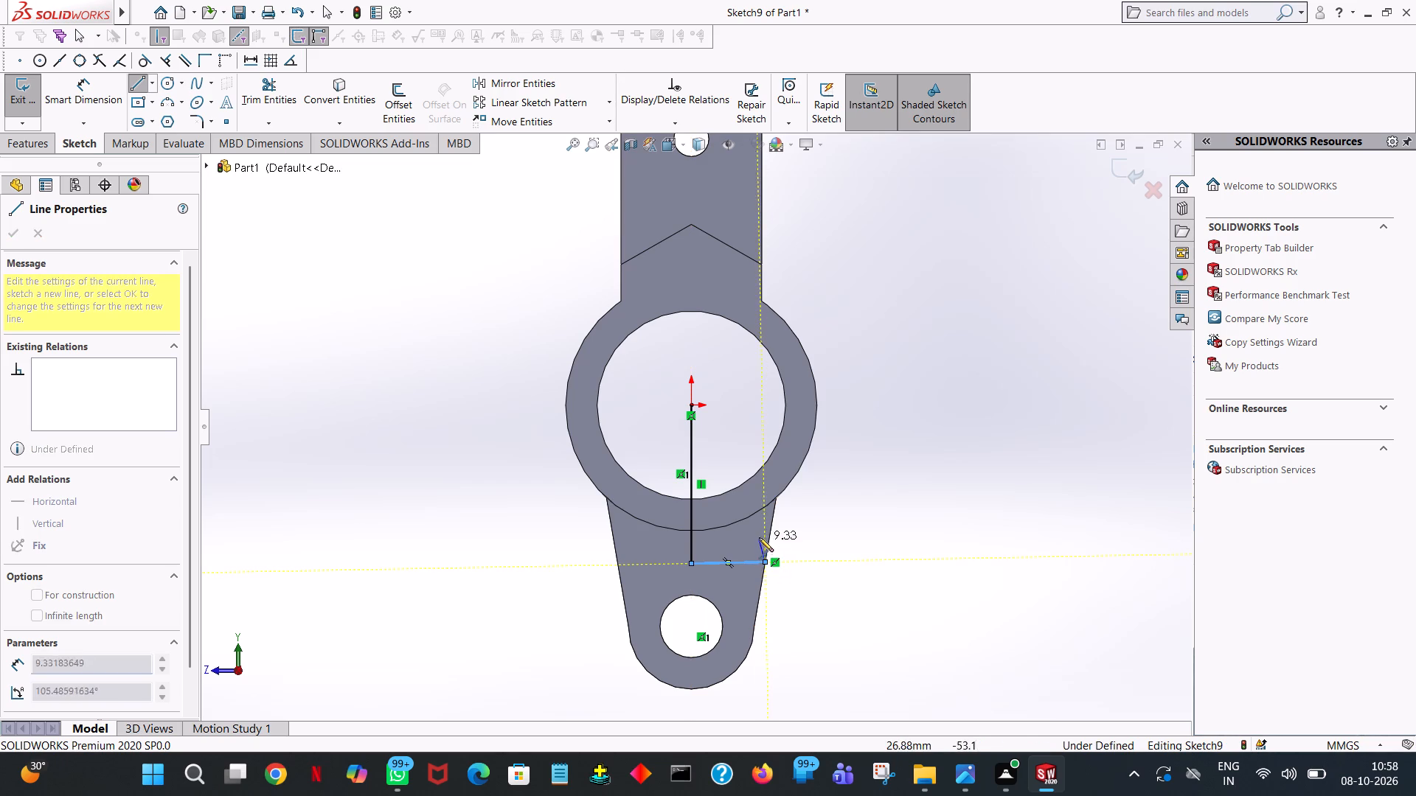
left_click(775, 496)
right_click(775, 496)
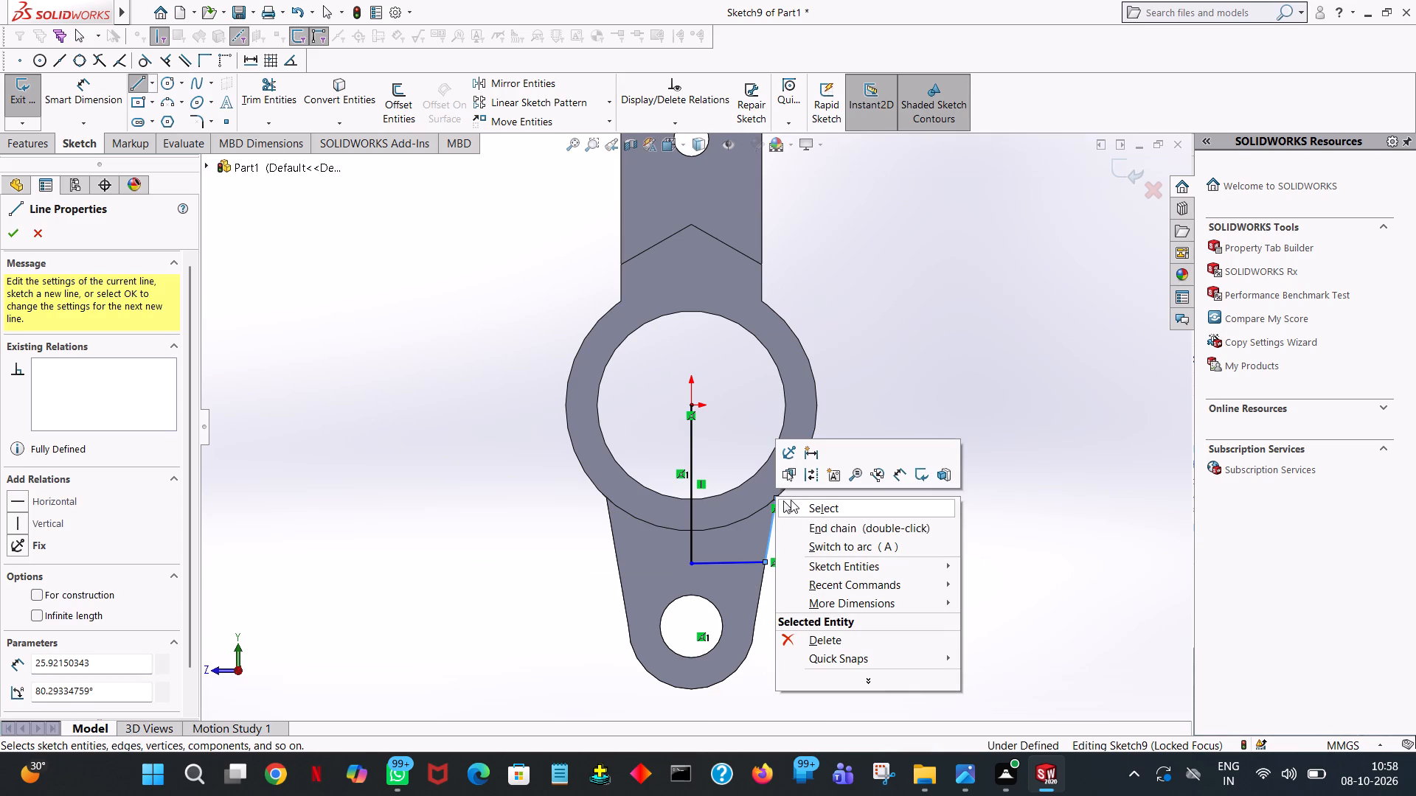
left_click(791, 500)
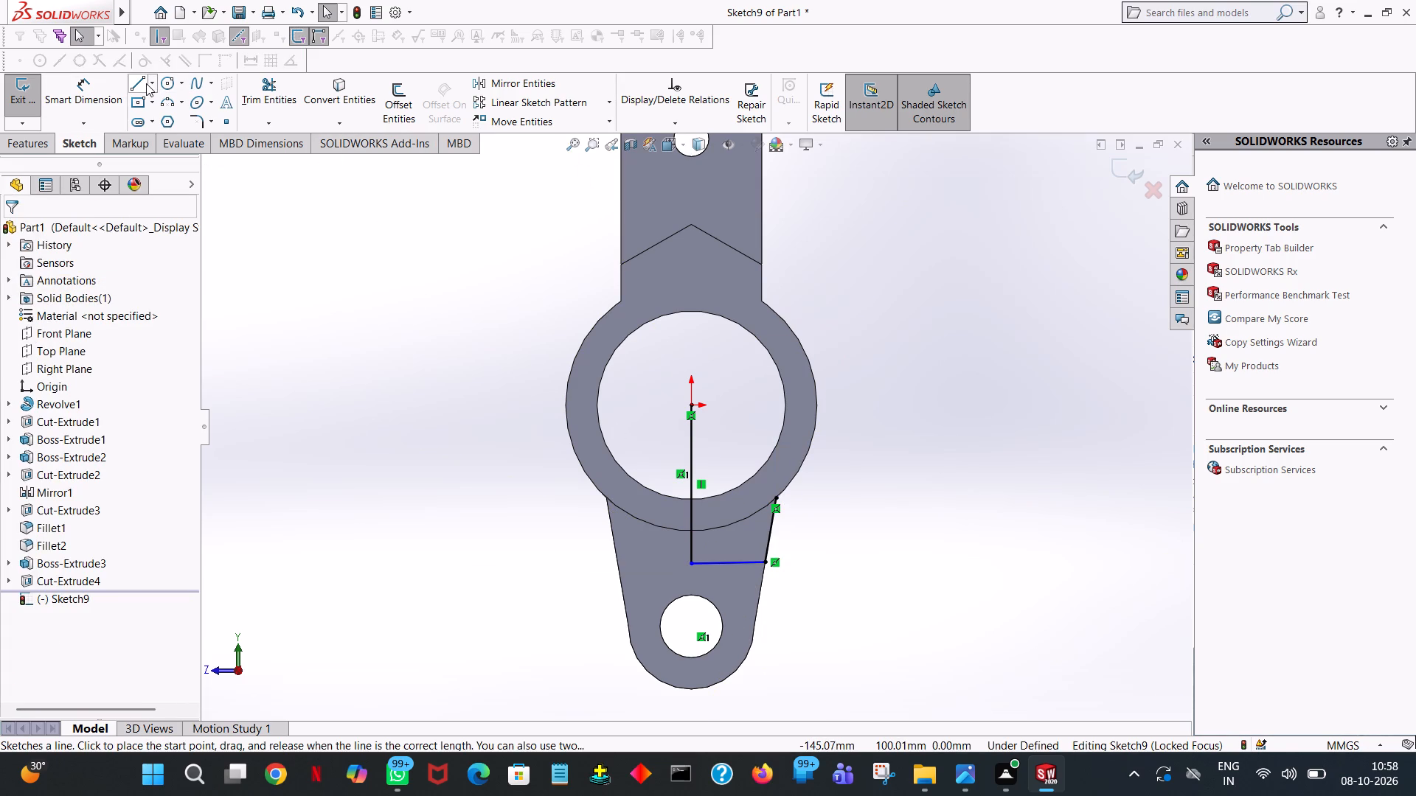
Draw a horizontal line about 29 mm from the same point to the lug's left slanted edge, continuing about 26 mm up to the cylinder.
left_click(142, 83)
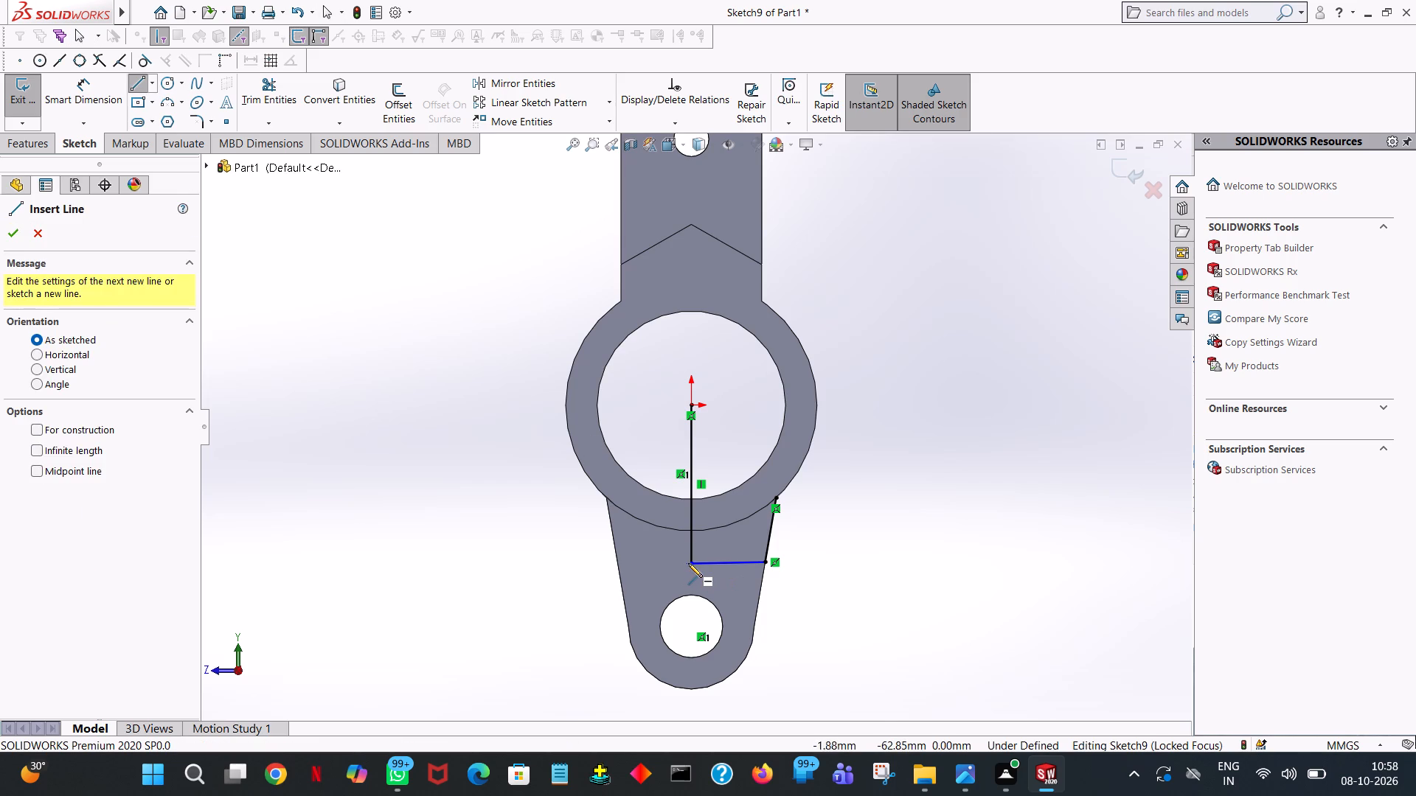
left_click(694, 565)
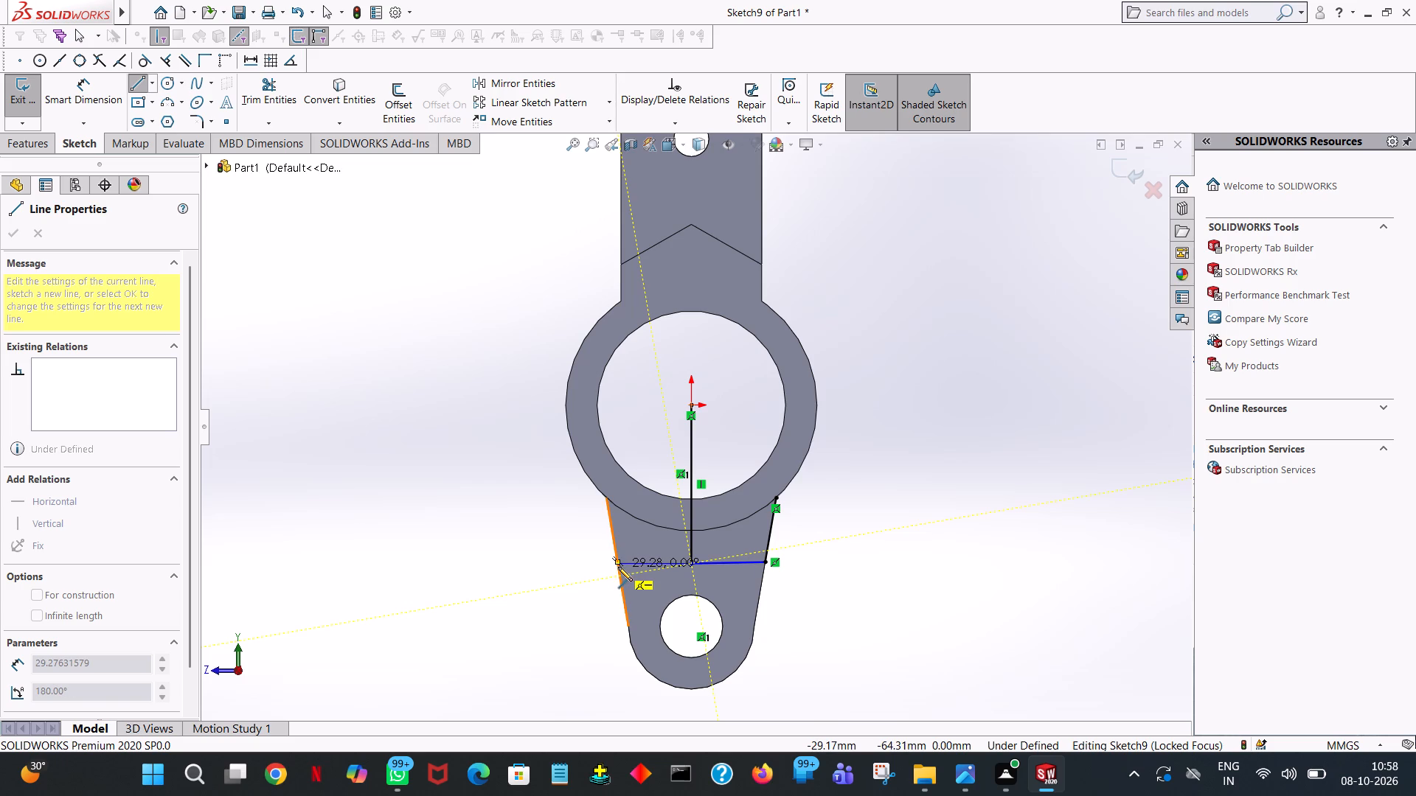
left_click(618, 567)
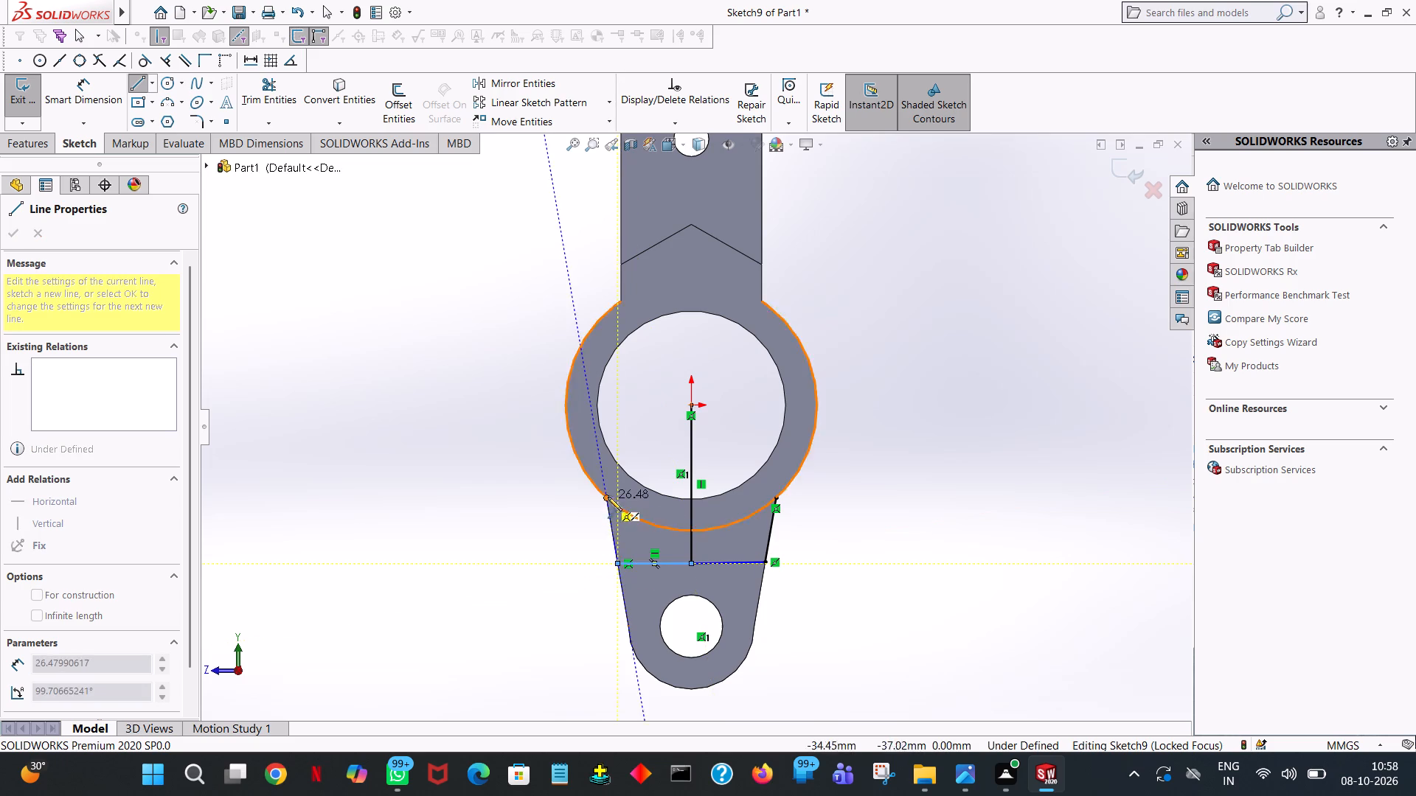
left_click(605, 497)
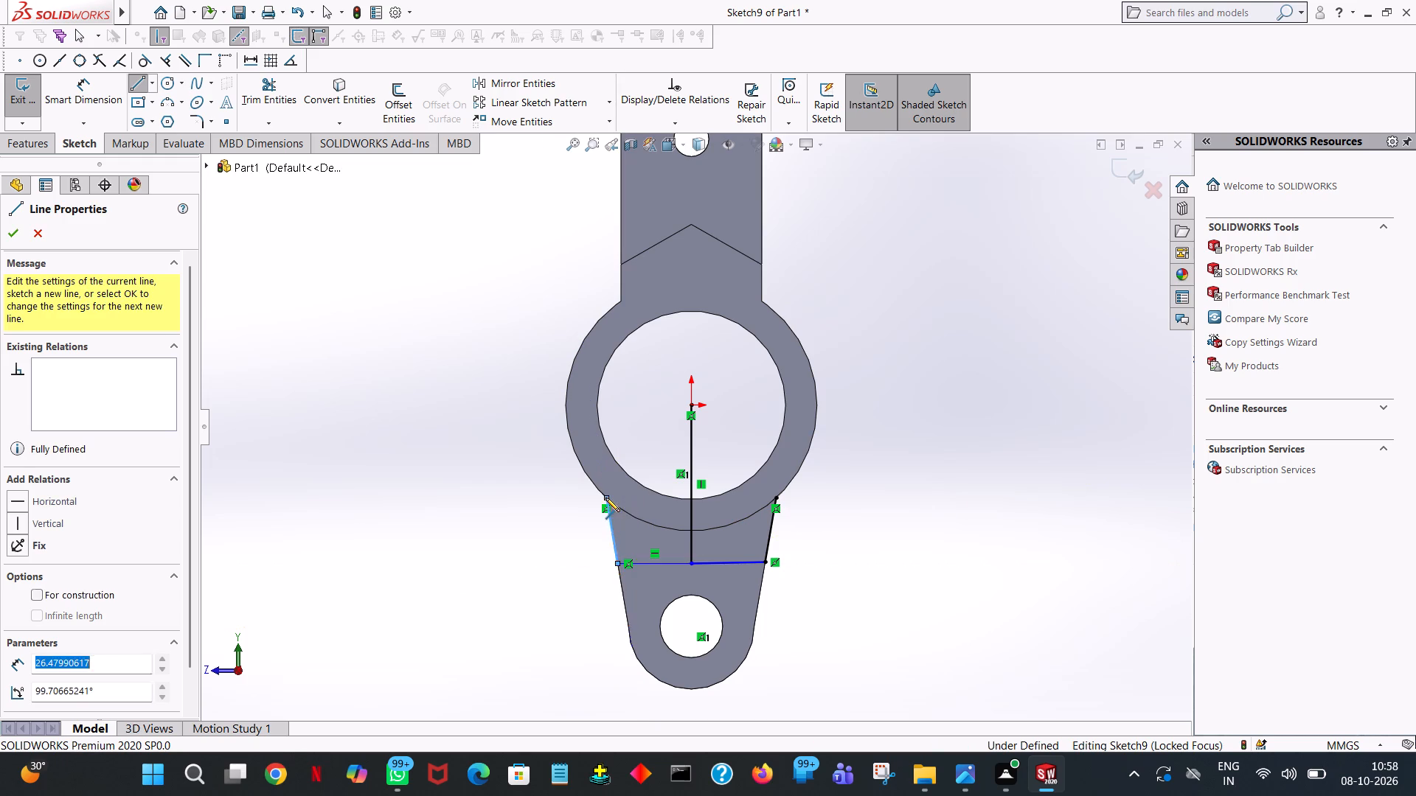
right_click(605, 497)
left_click(636, 507)
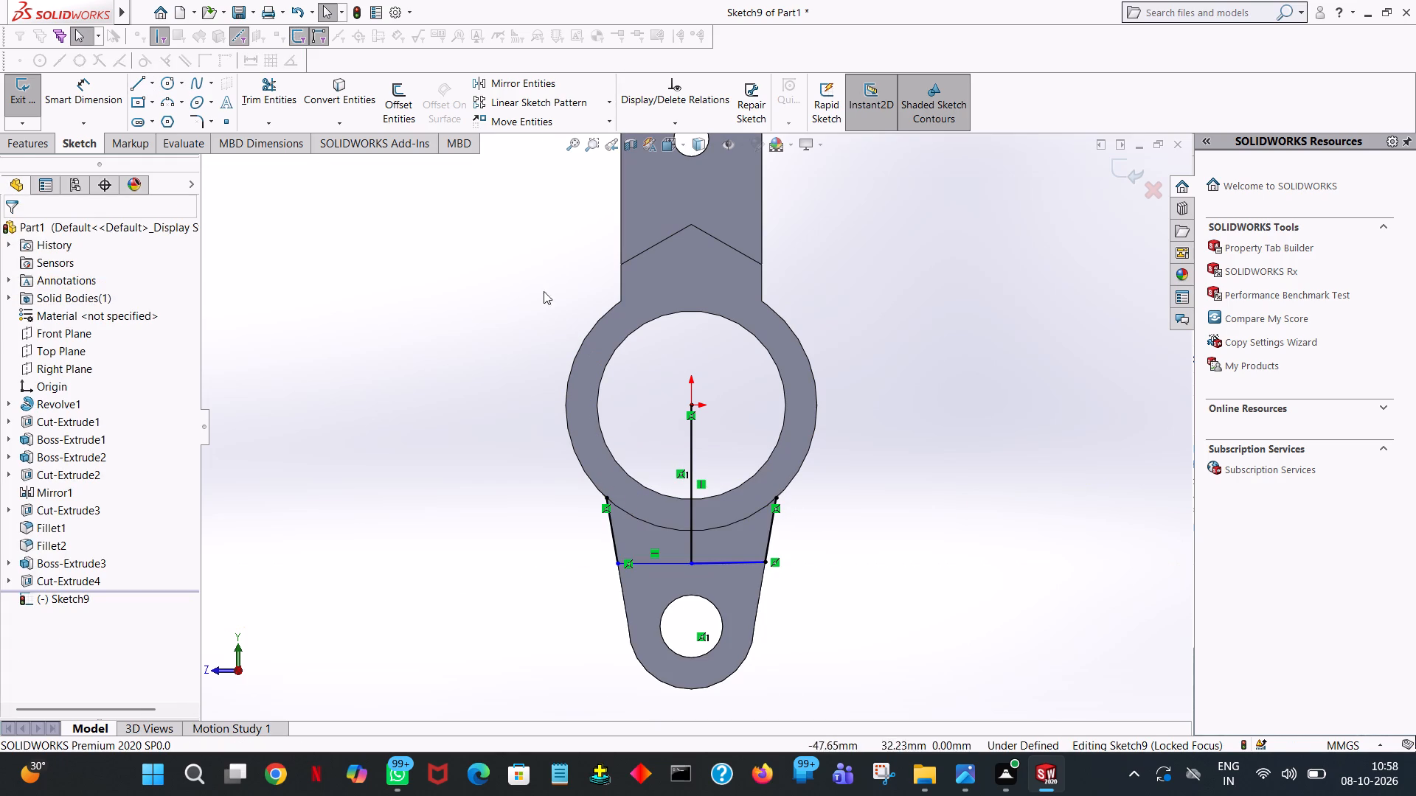
Draw a 50 mm radius circle centred on the origin, matching the cylinder's outer edge.
left_click(162, 79)
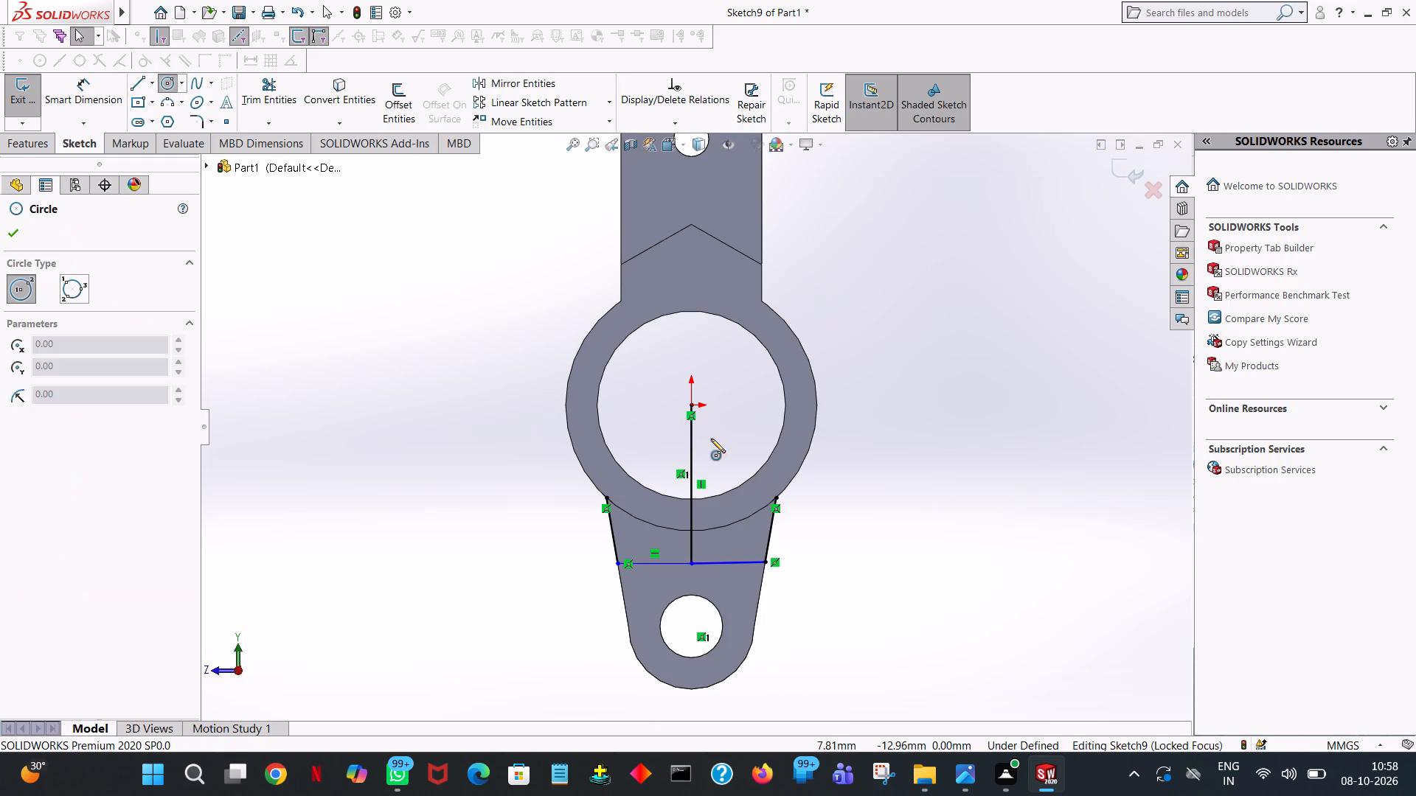
left_click(691, 405)
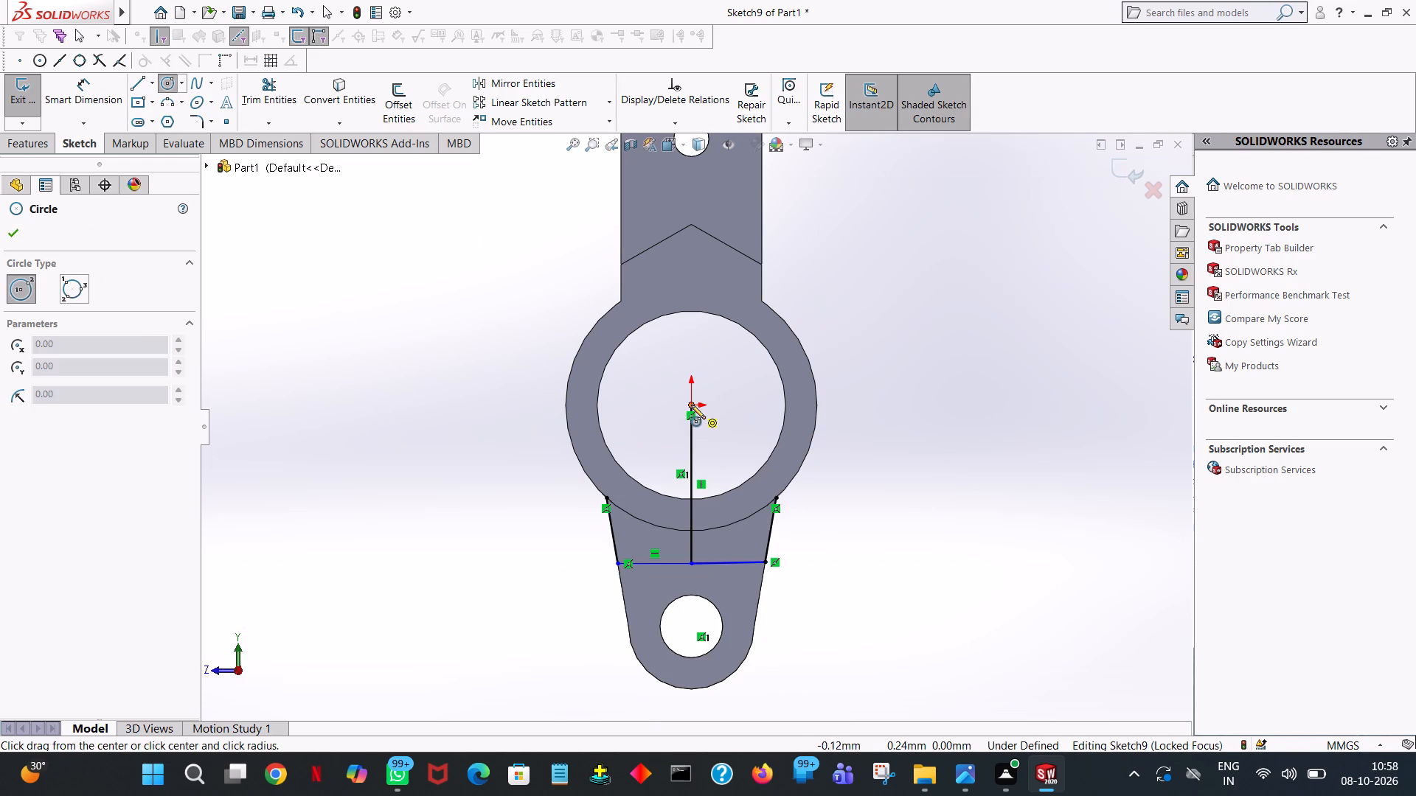
left_click(726, 525)
right_click(726, 525)
left_click(747, 530)
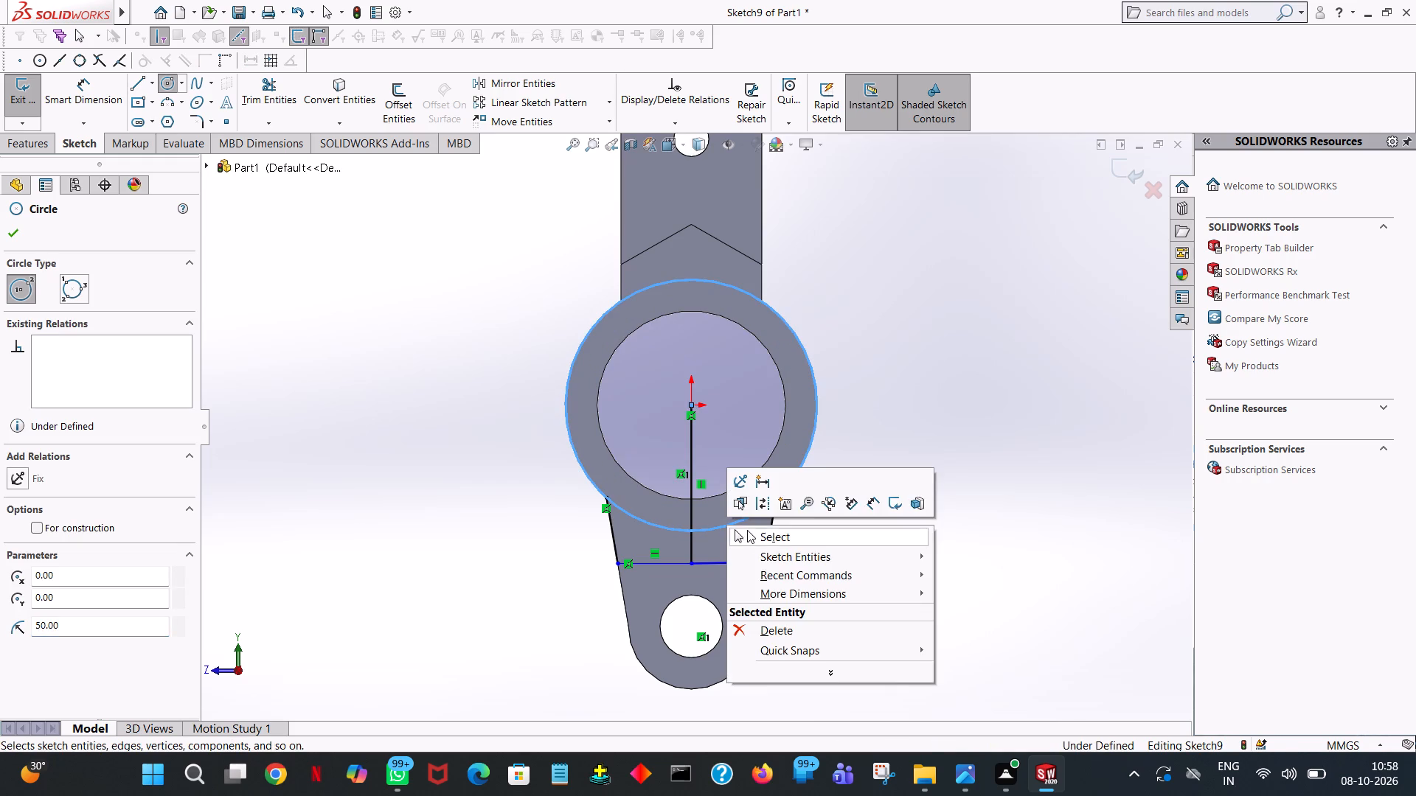
Trim the vertical line and the circle's upper arc, leaving a closed profile between the cylinder and the lug's lower lines.
left_click(267, 97)
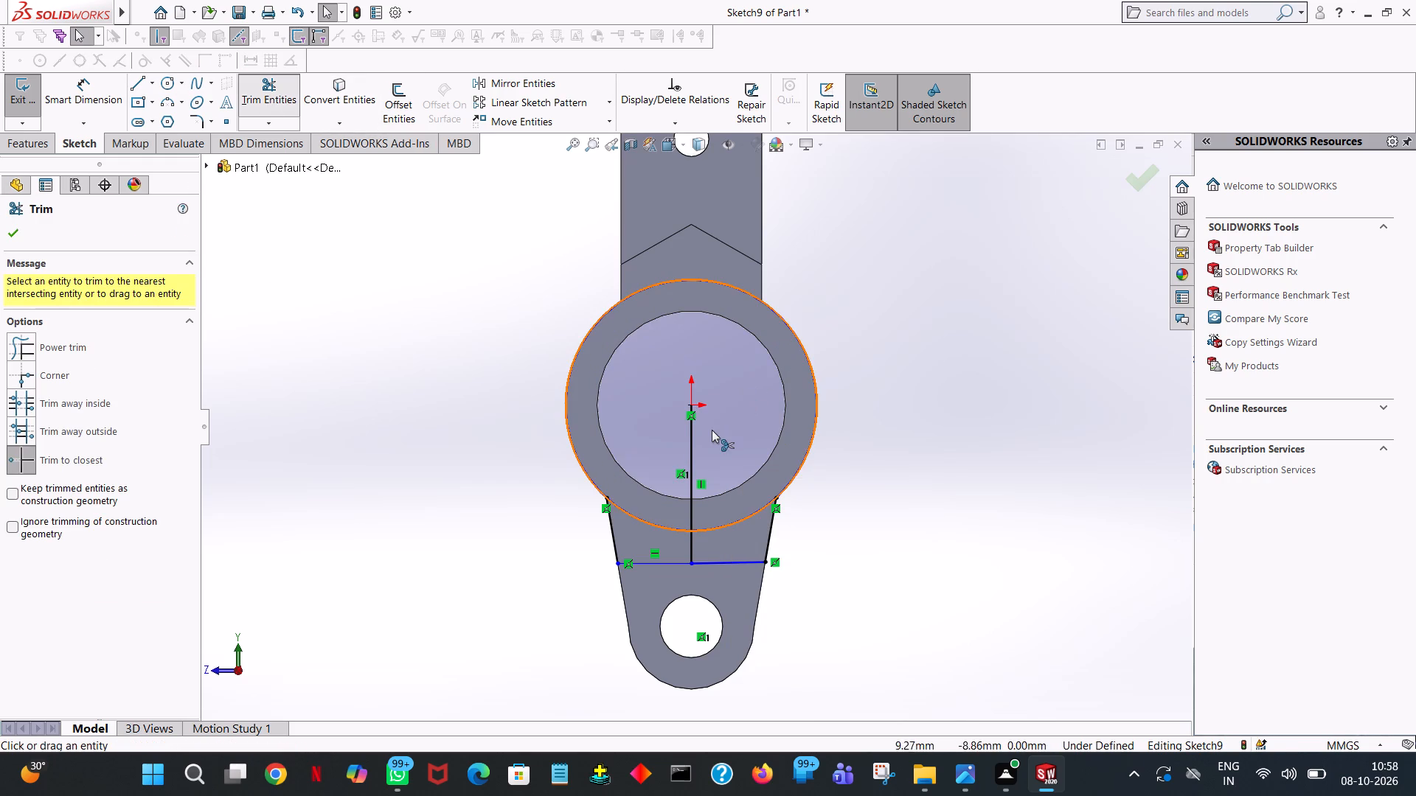
left_click(690, 436)
left_click(687, 552)
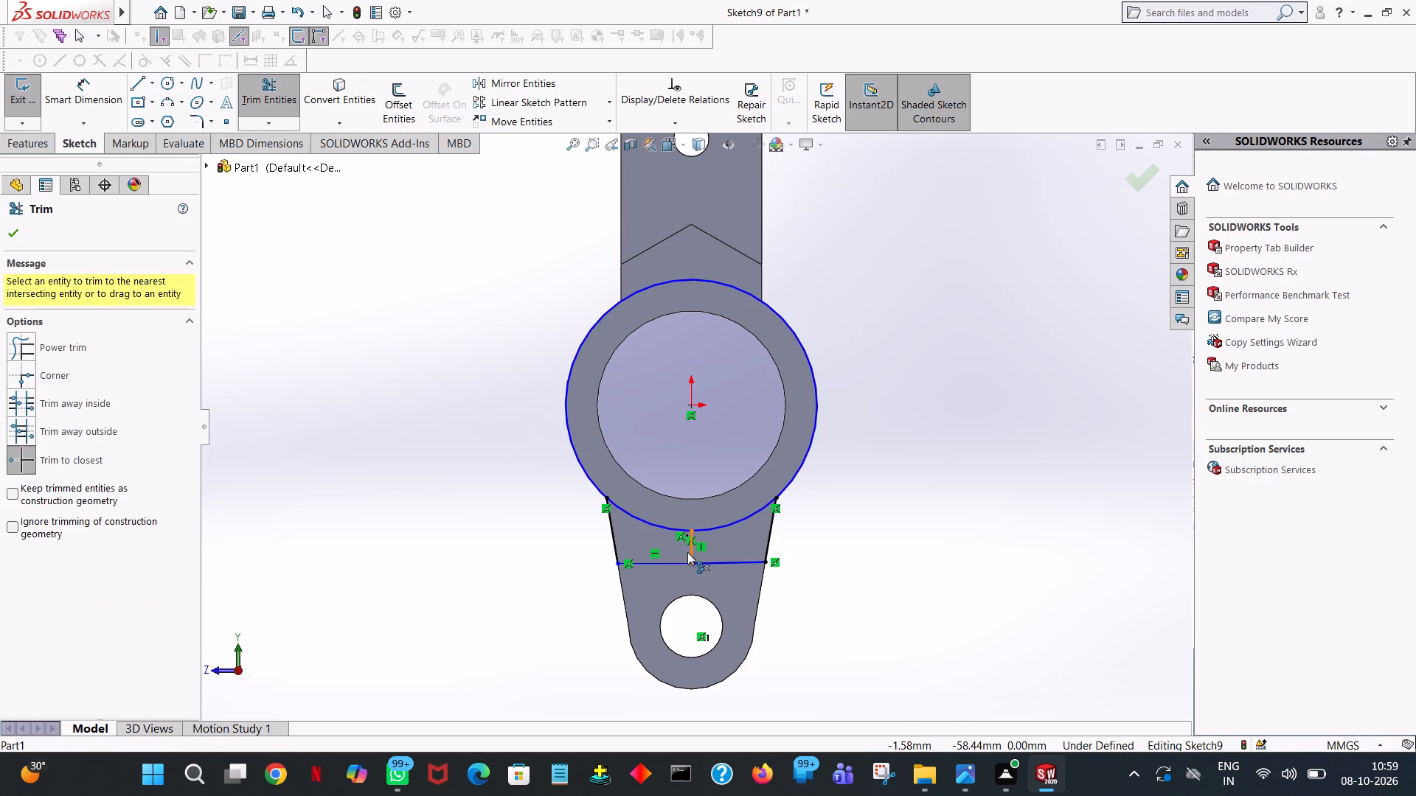
left_click(706, 283)
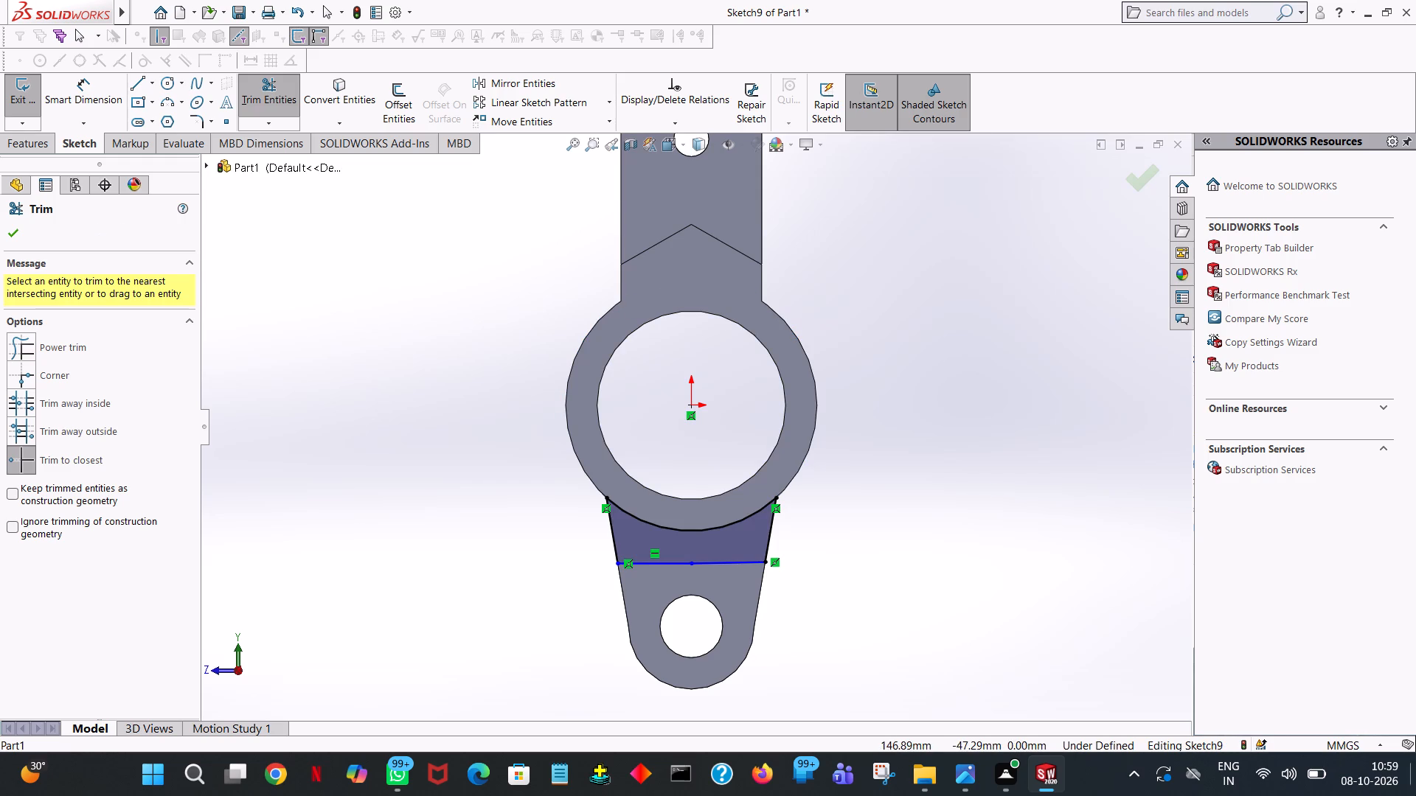
left_click(10, 239)
Extrude the closed profile as a boss with a blind depth of 20+8 (28 mm), merging the result.
left_click(46, 146)
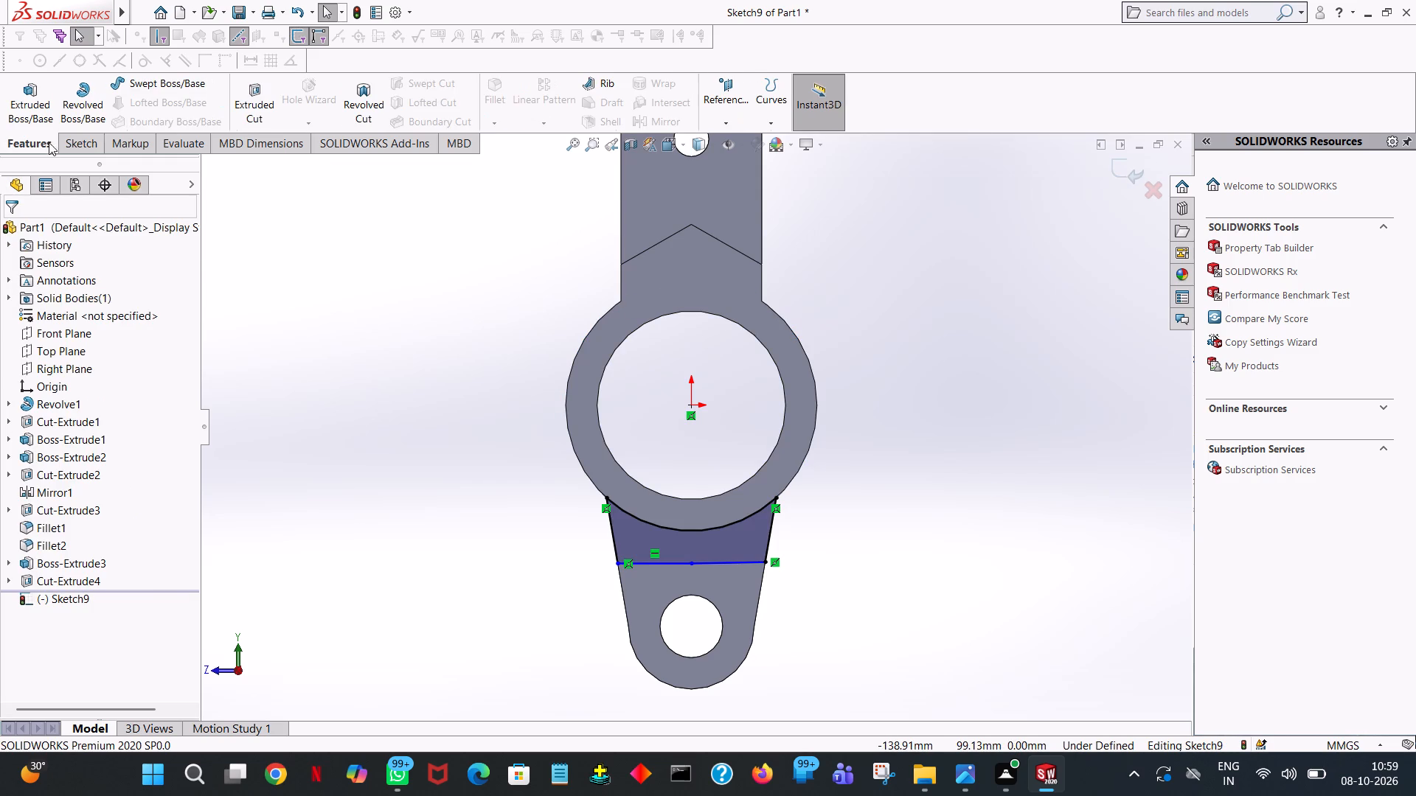
left_click(15, 120)
middle_click_drag(936, 468, 832, 456)
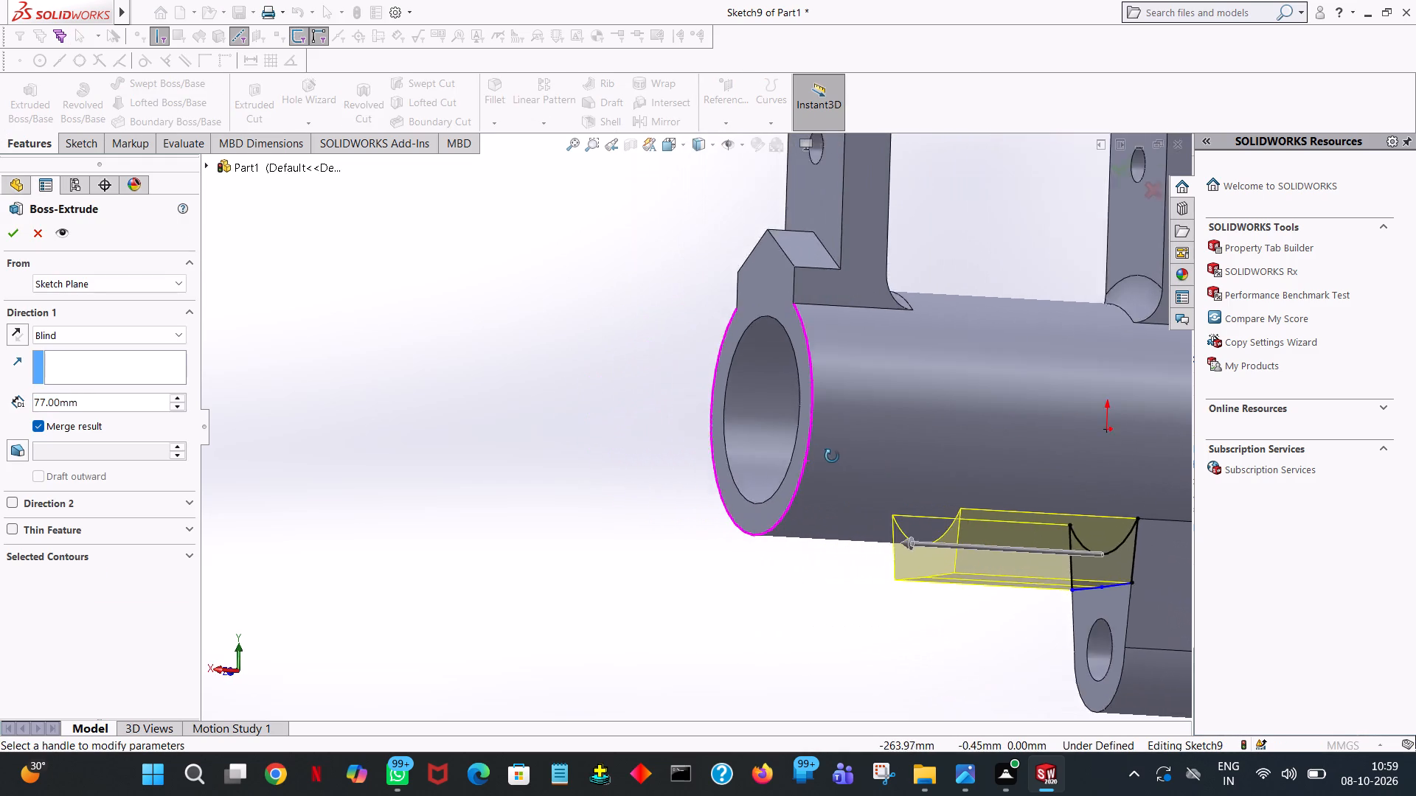
middle_click_drag(832, 456, 847, 509)
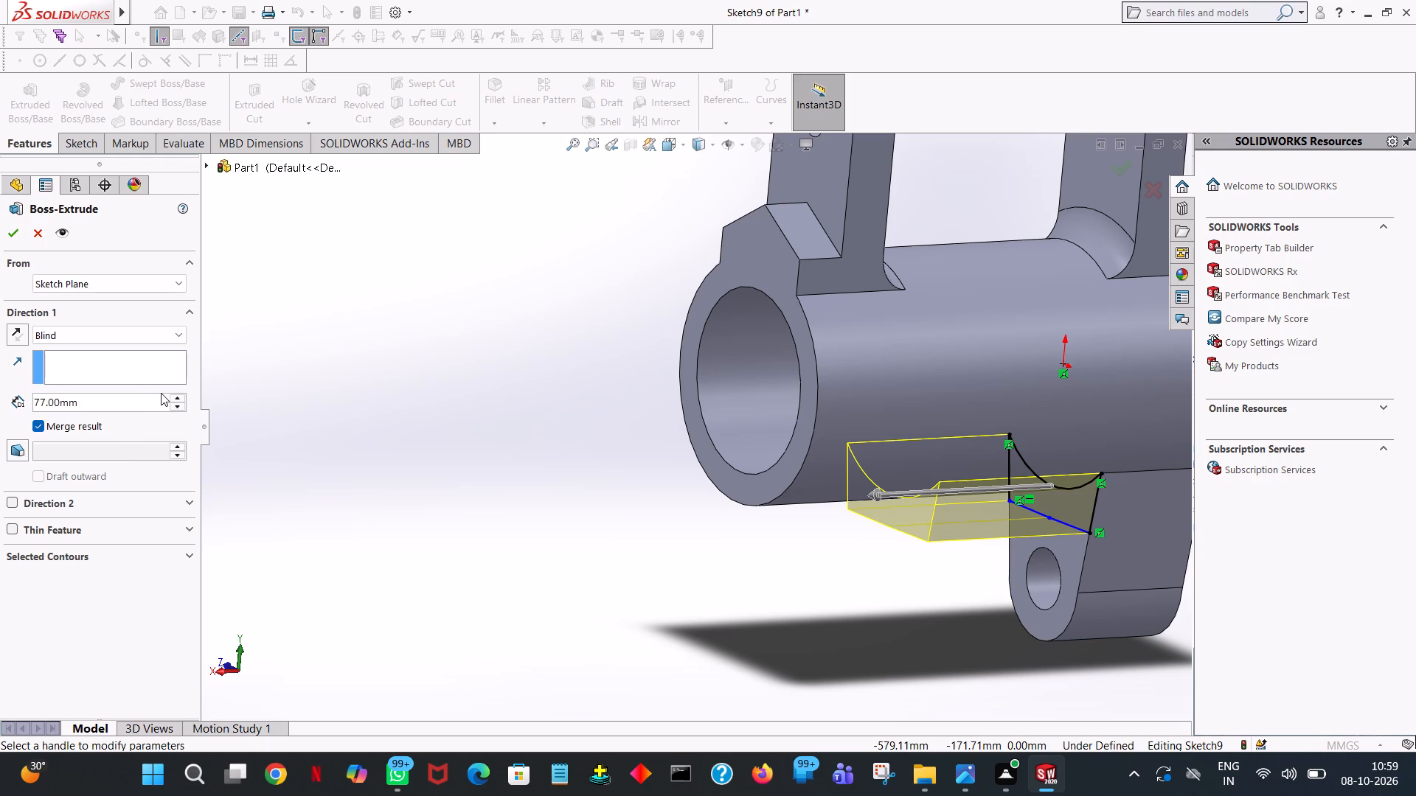
left_click(148, 400)
left_click_drag(147, 401, 53, 383)
left_click_drag(53, 383, 0, 399)
type("20+")
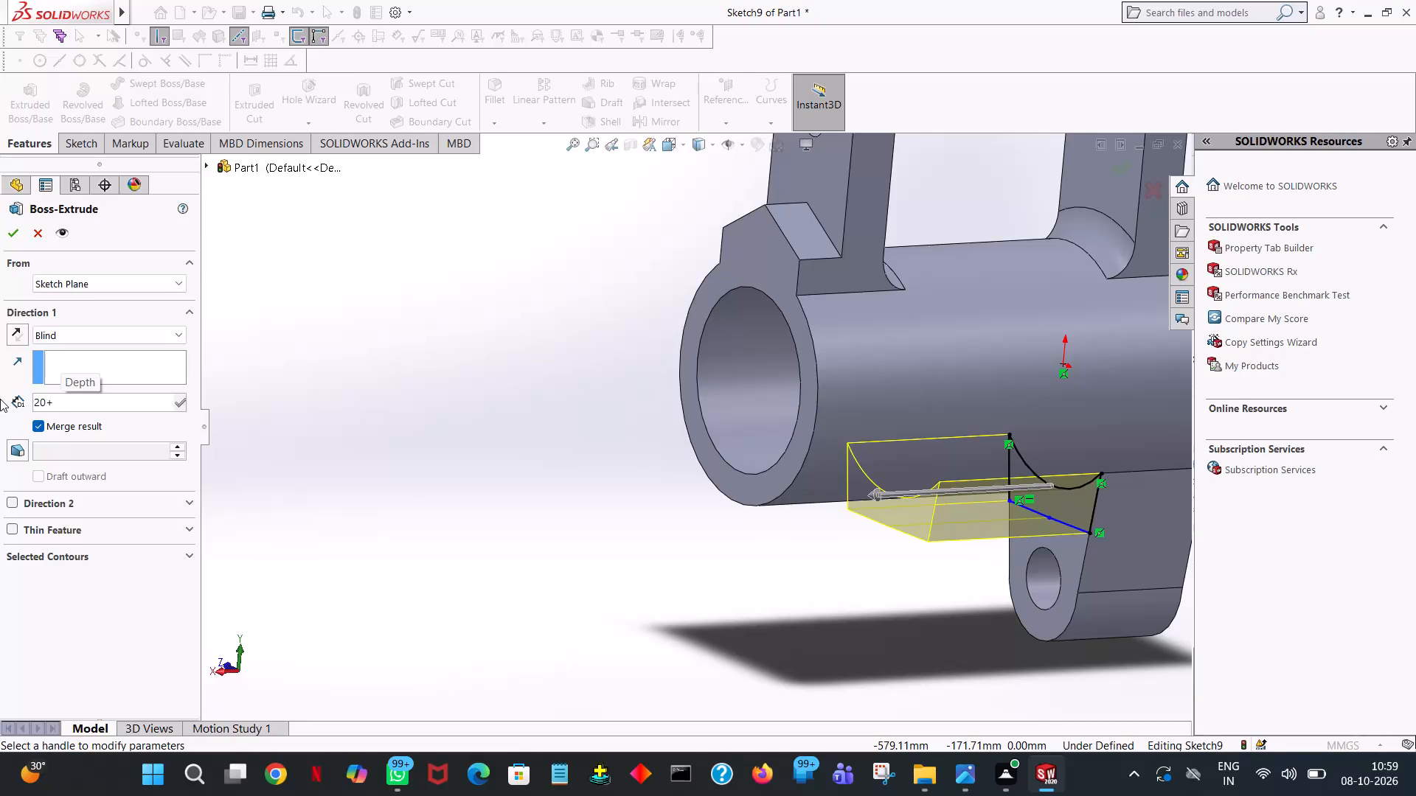
key("8")
key("Return")
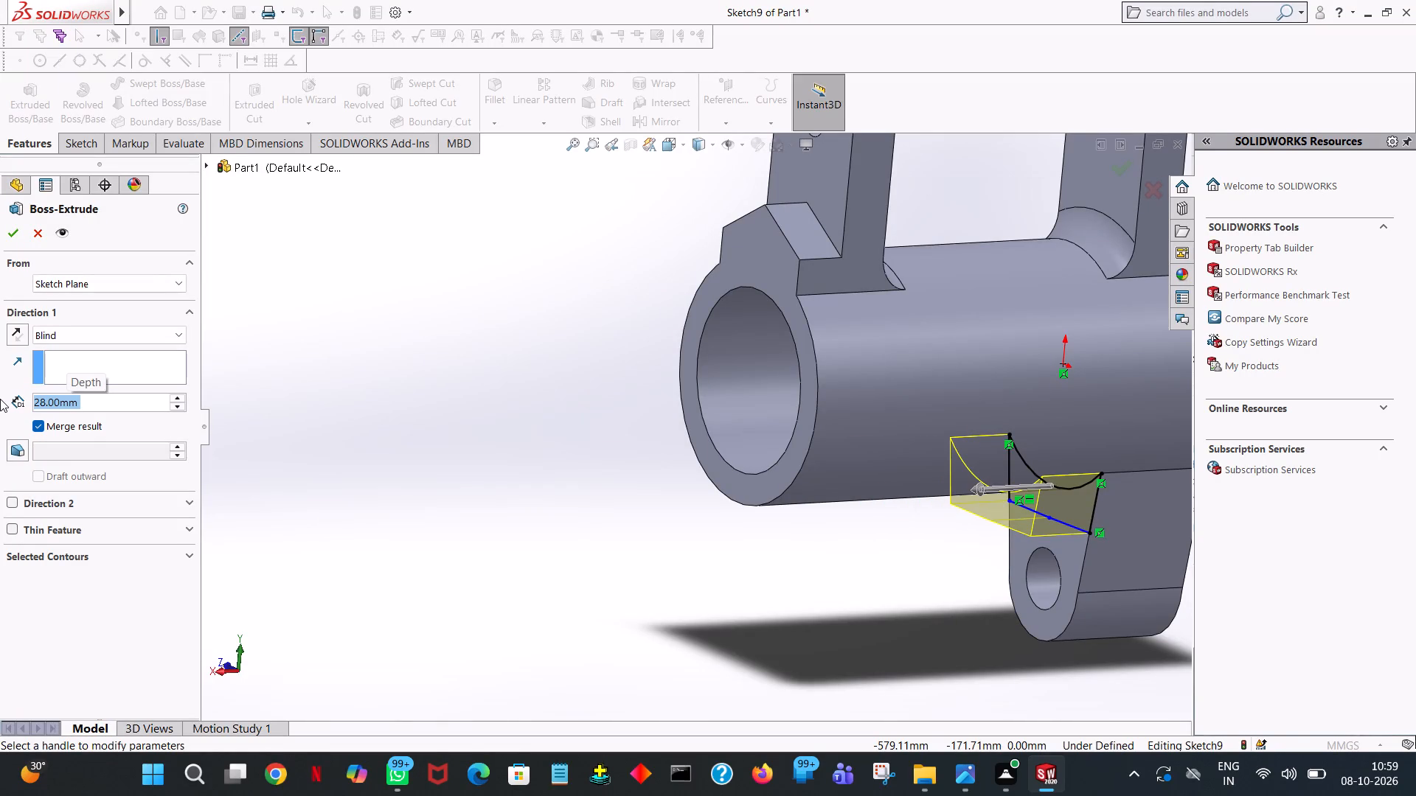
left_click(15, 225)
left_click(451, 402)
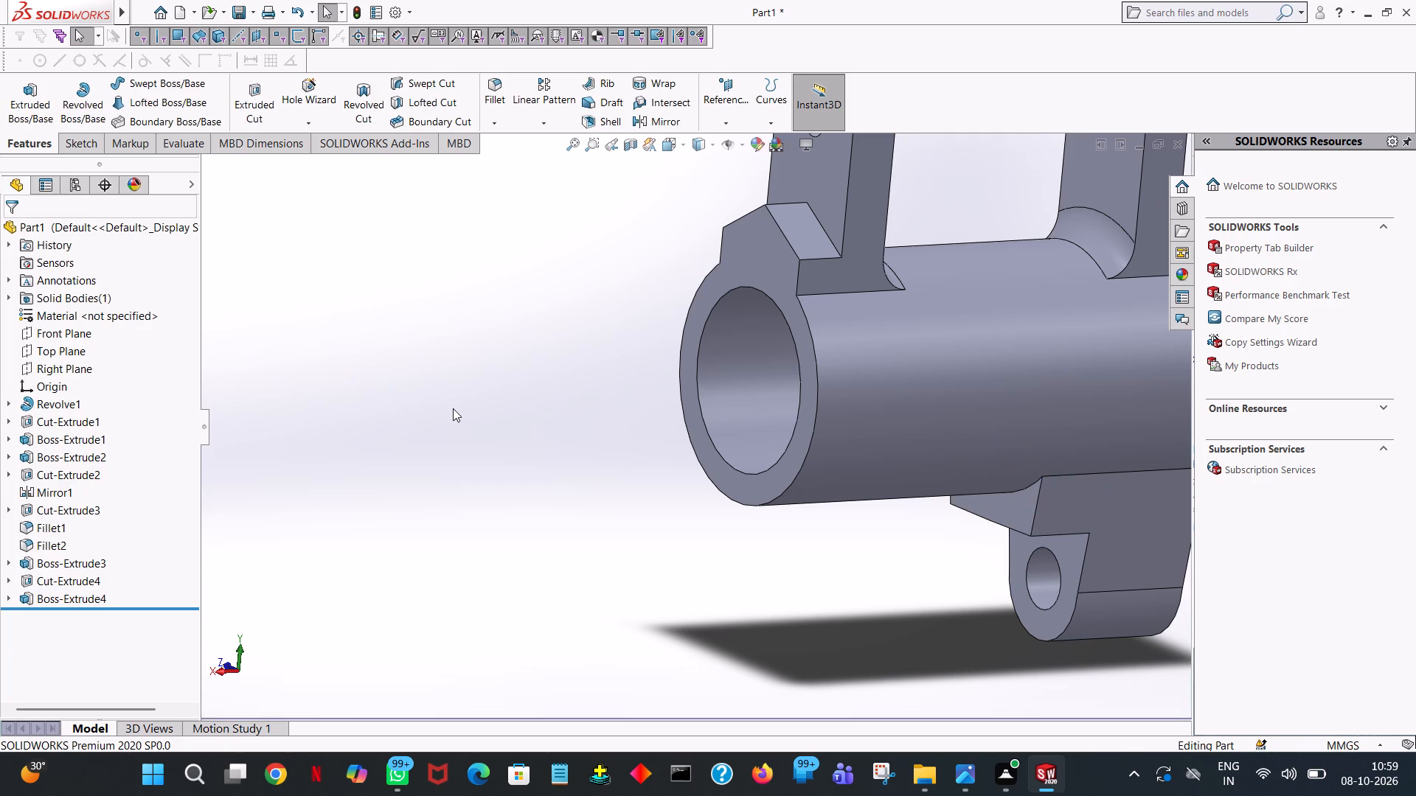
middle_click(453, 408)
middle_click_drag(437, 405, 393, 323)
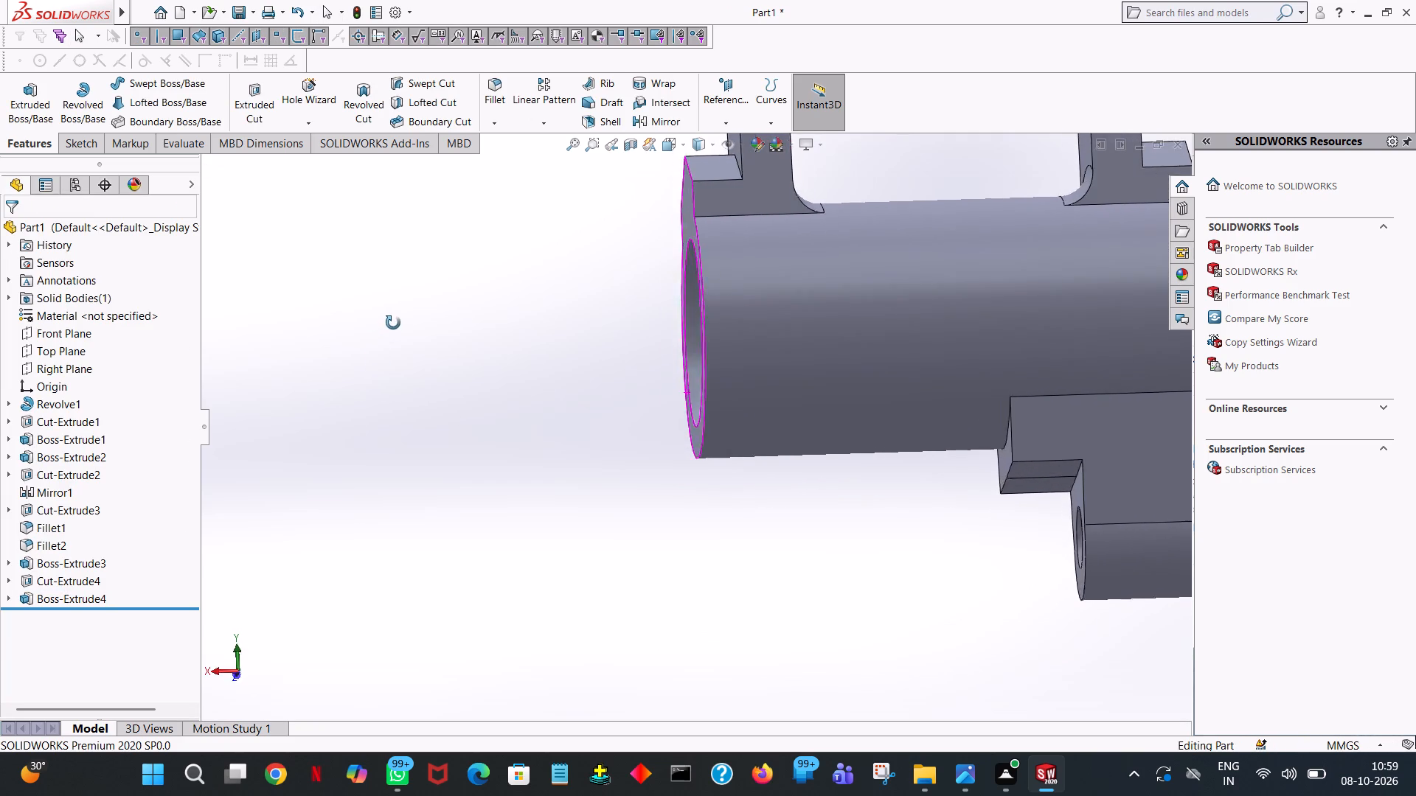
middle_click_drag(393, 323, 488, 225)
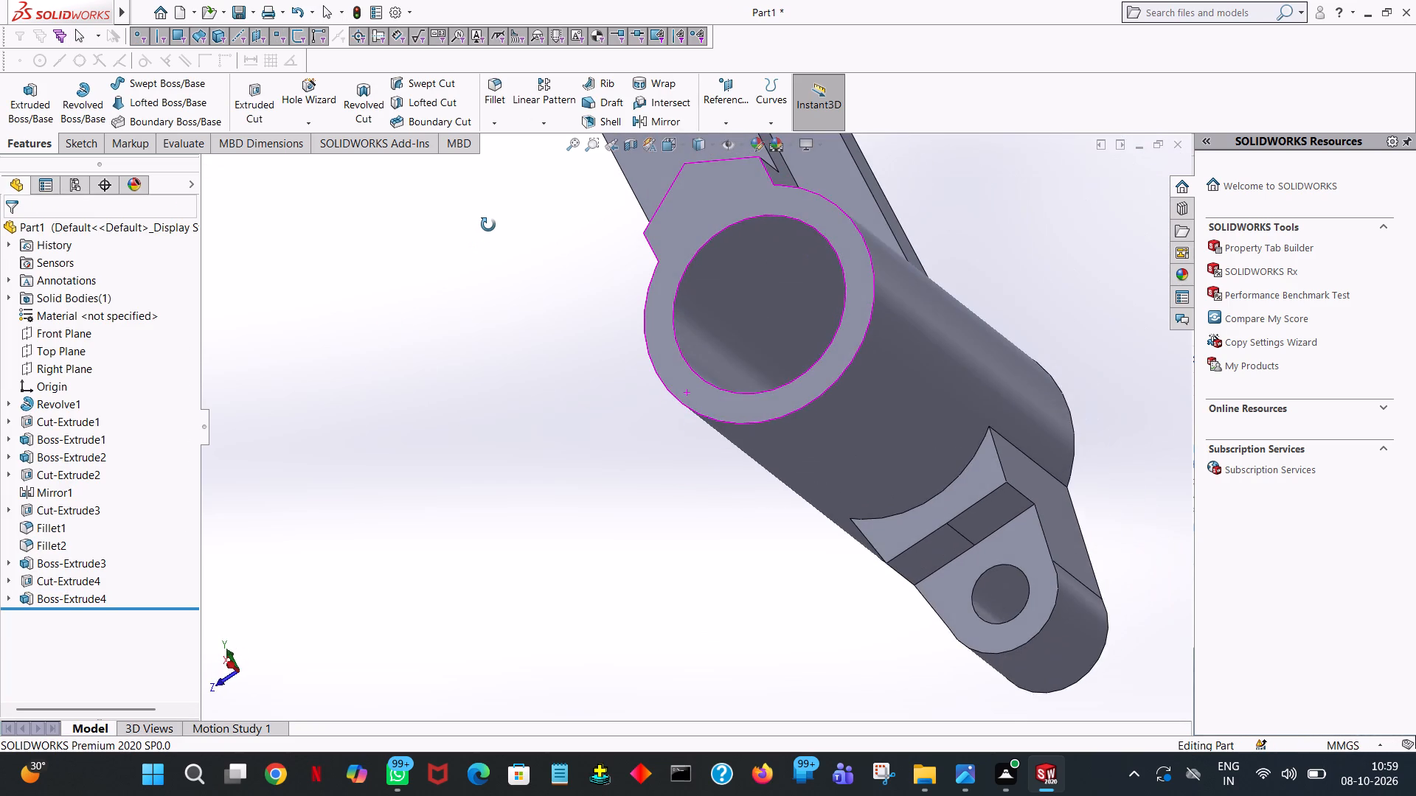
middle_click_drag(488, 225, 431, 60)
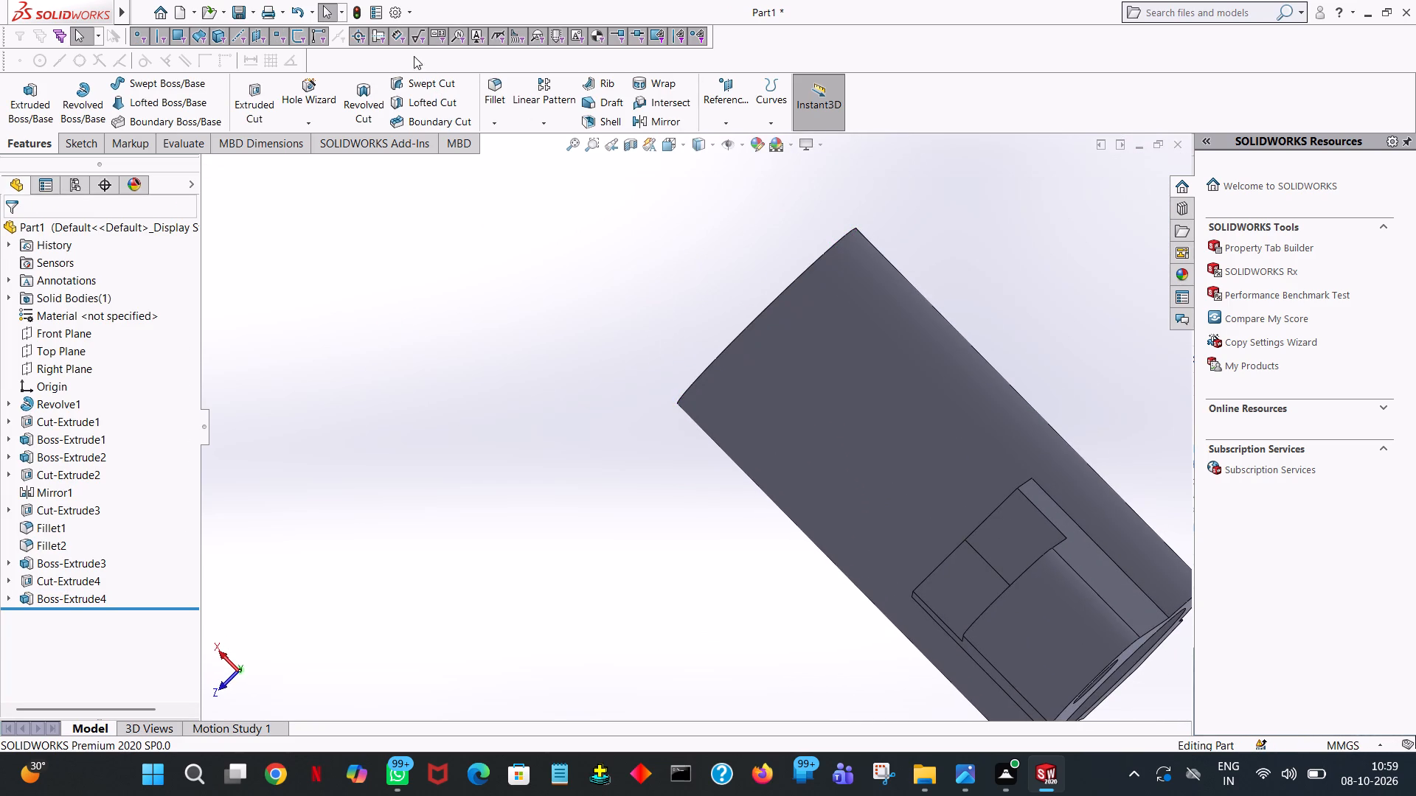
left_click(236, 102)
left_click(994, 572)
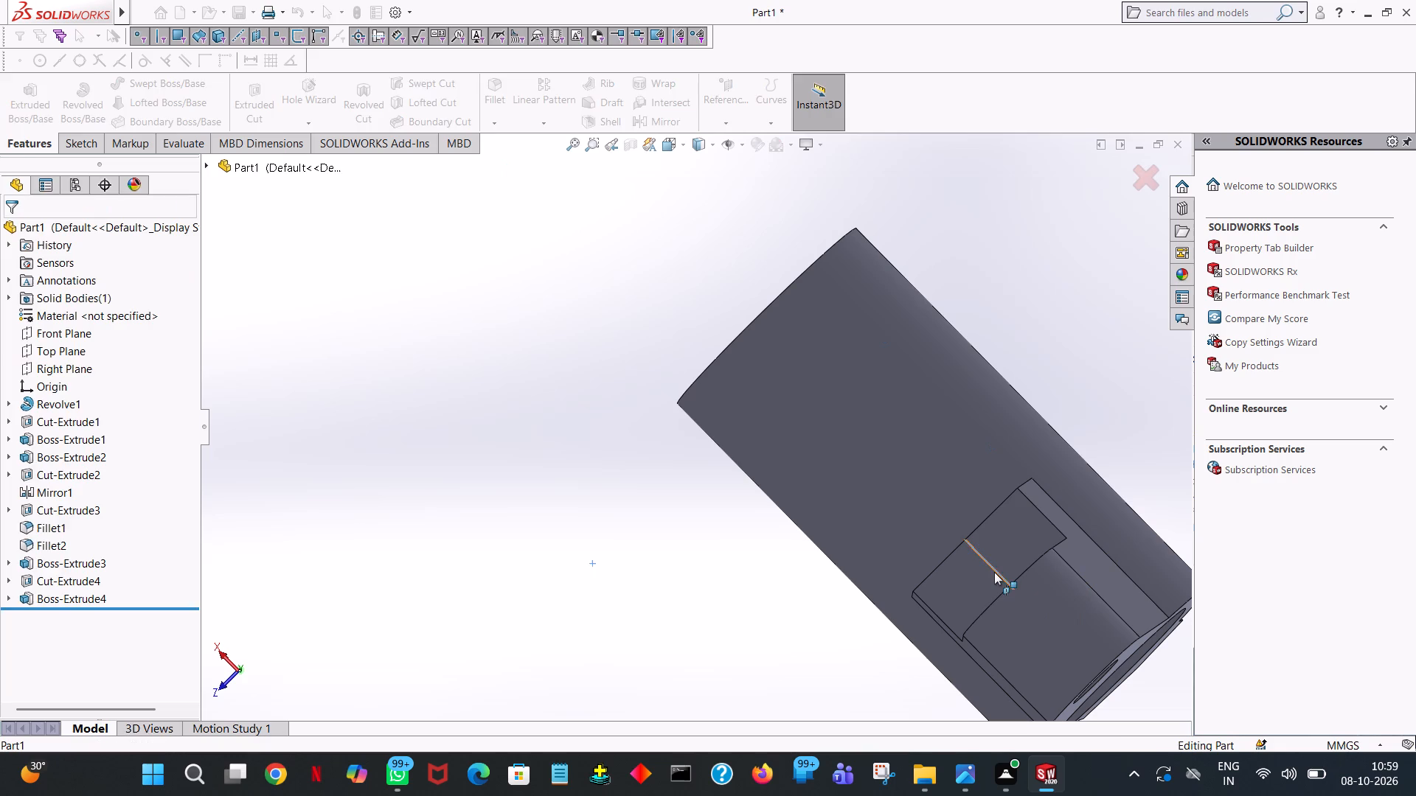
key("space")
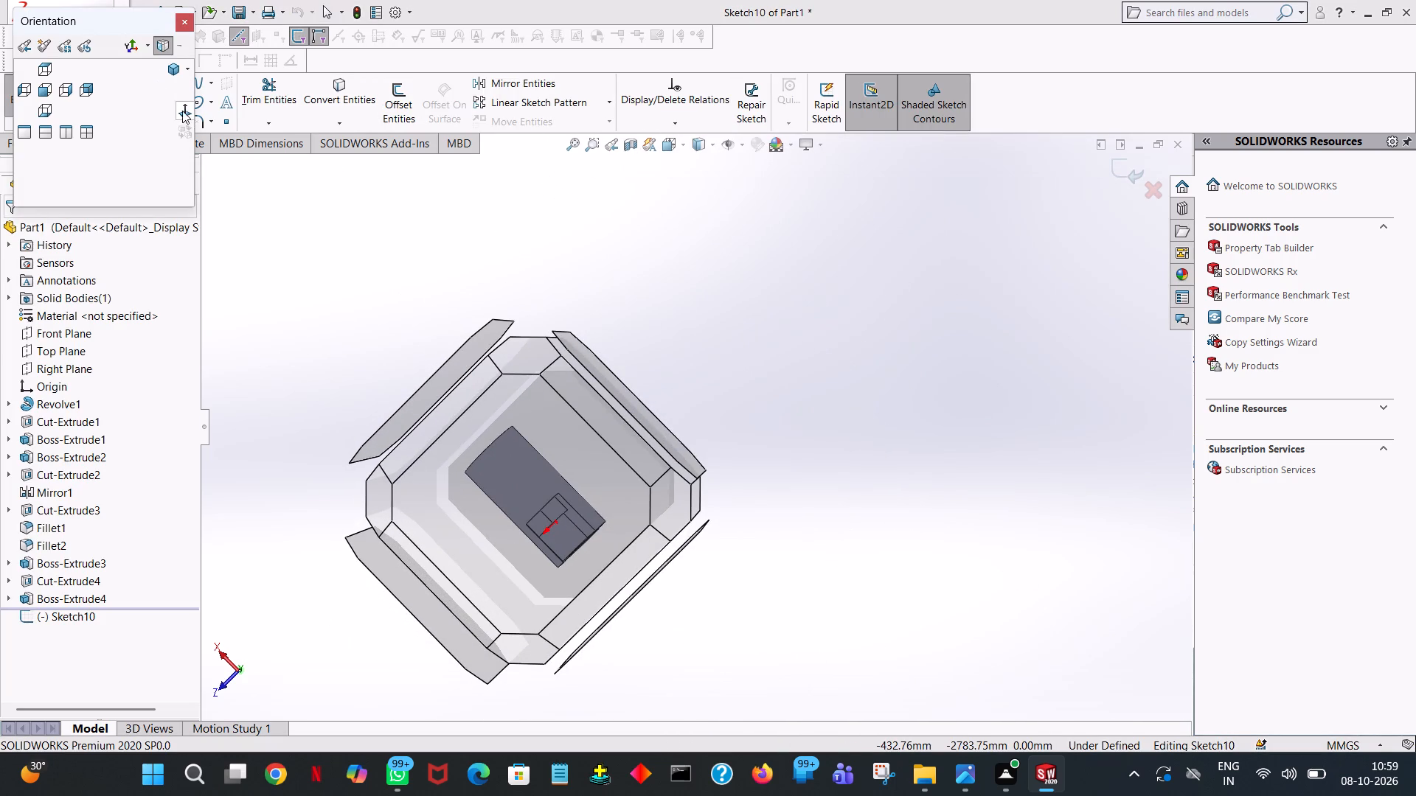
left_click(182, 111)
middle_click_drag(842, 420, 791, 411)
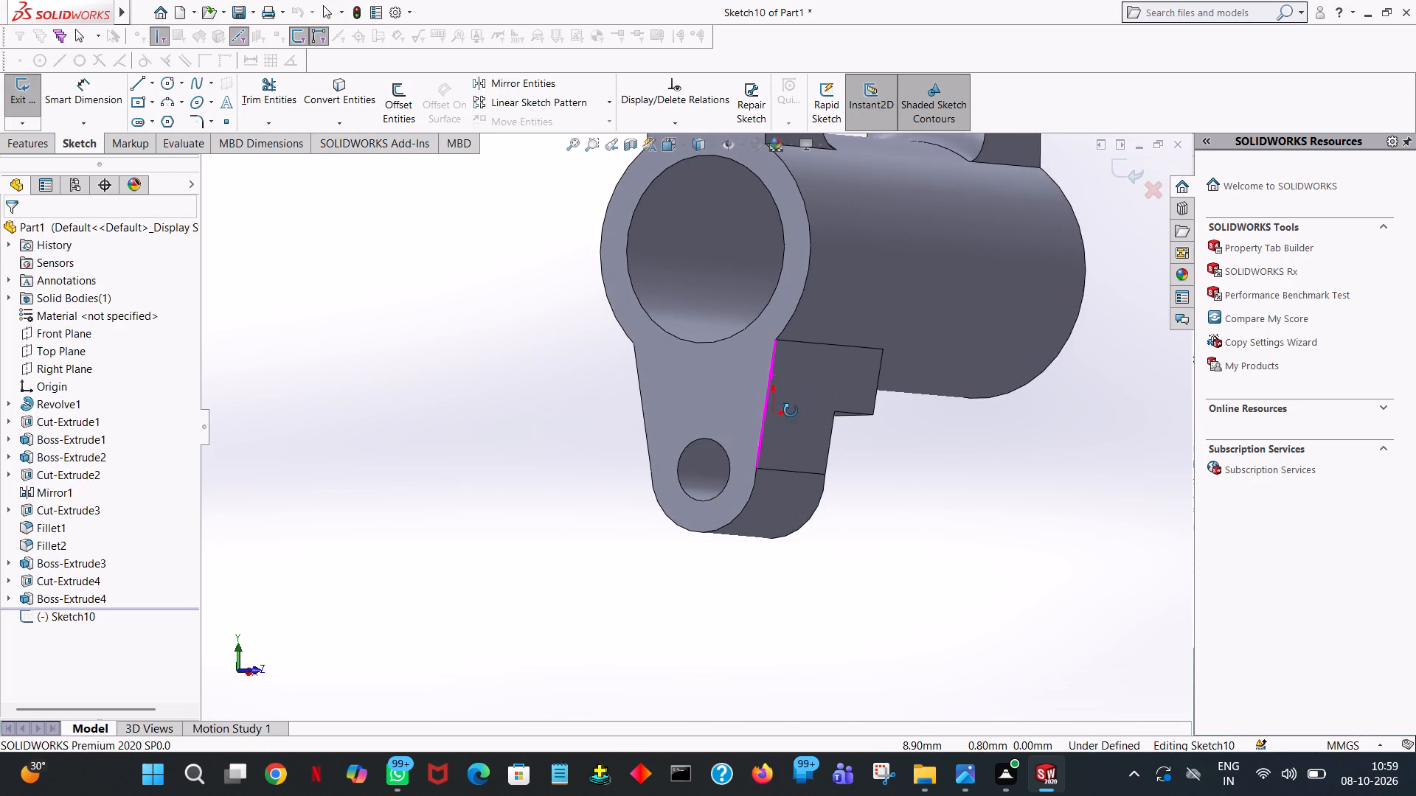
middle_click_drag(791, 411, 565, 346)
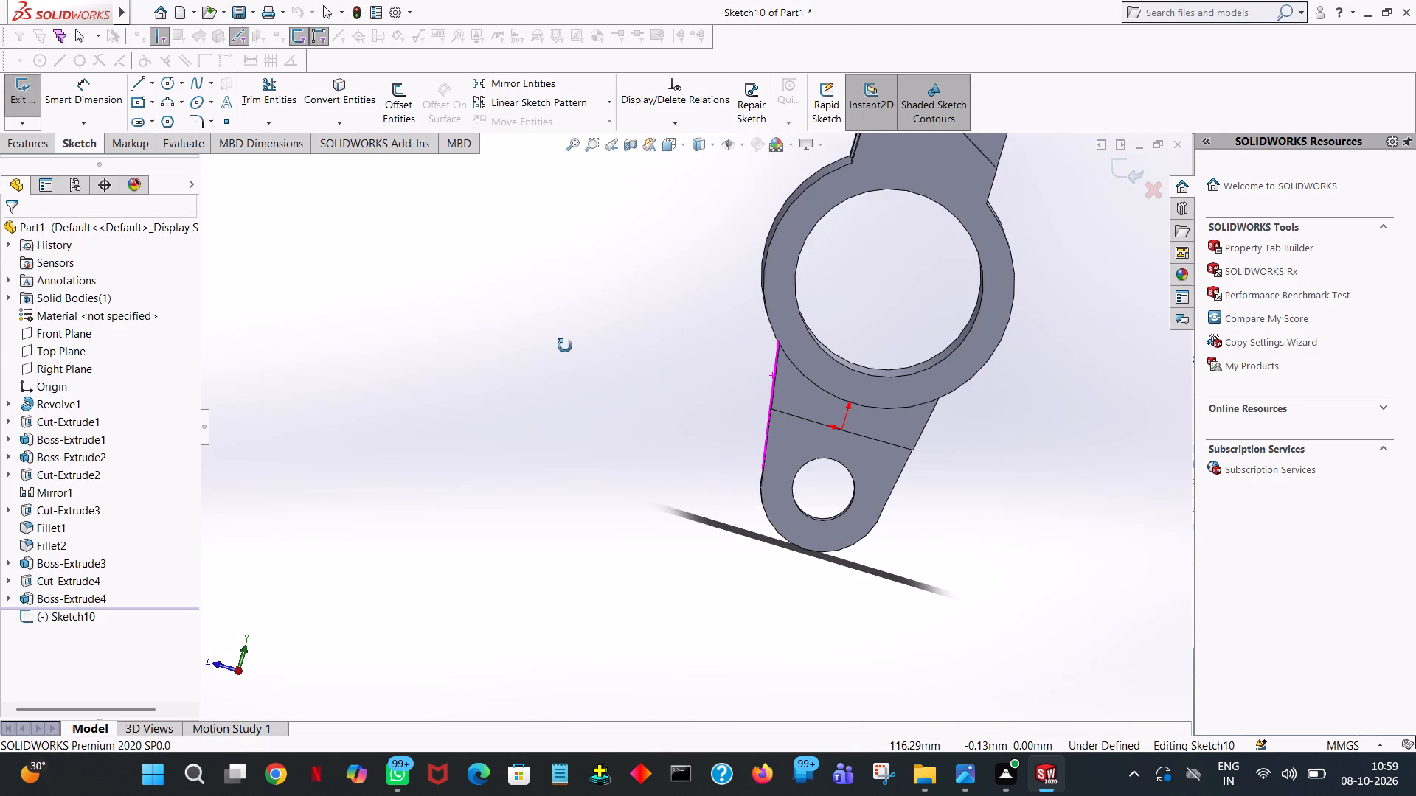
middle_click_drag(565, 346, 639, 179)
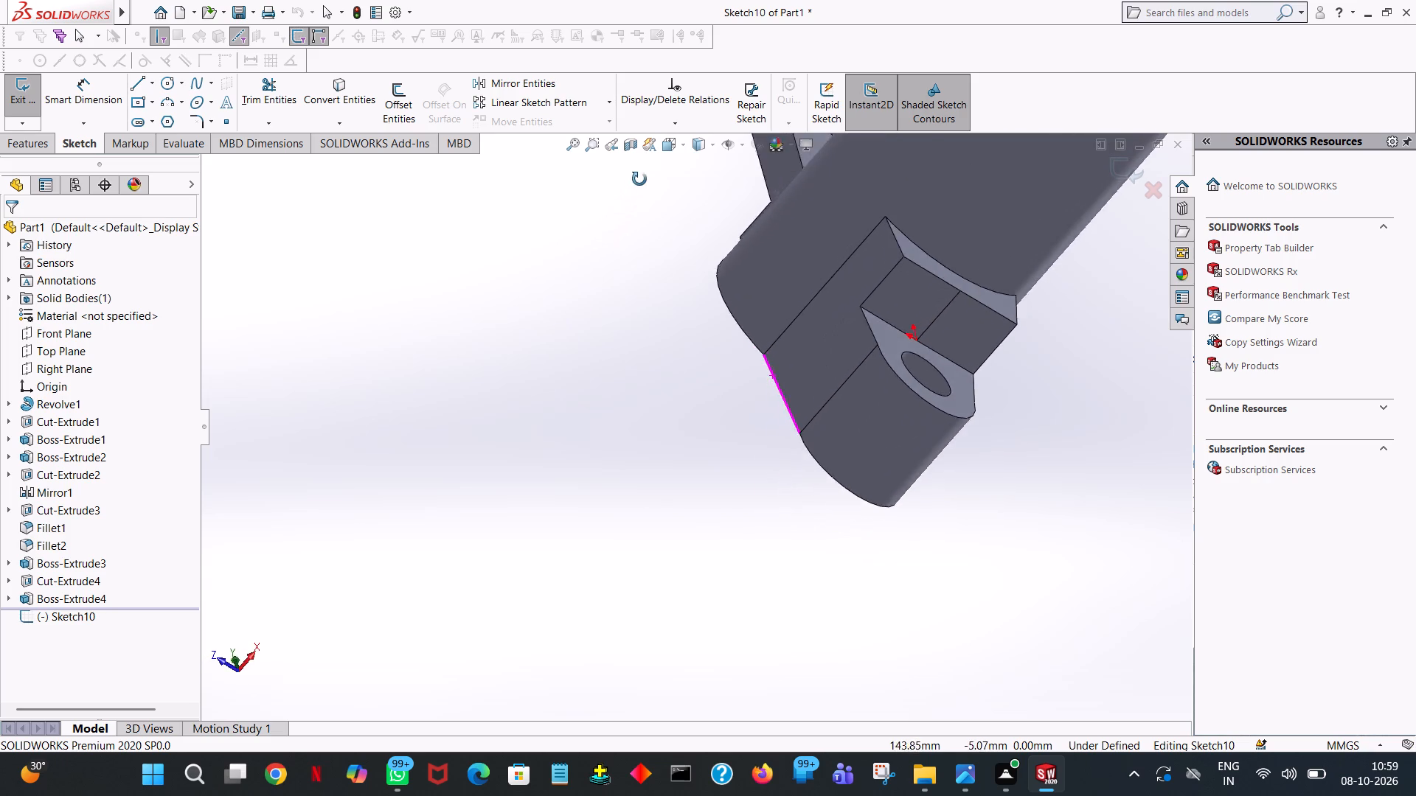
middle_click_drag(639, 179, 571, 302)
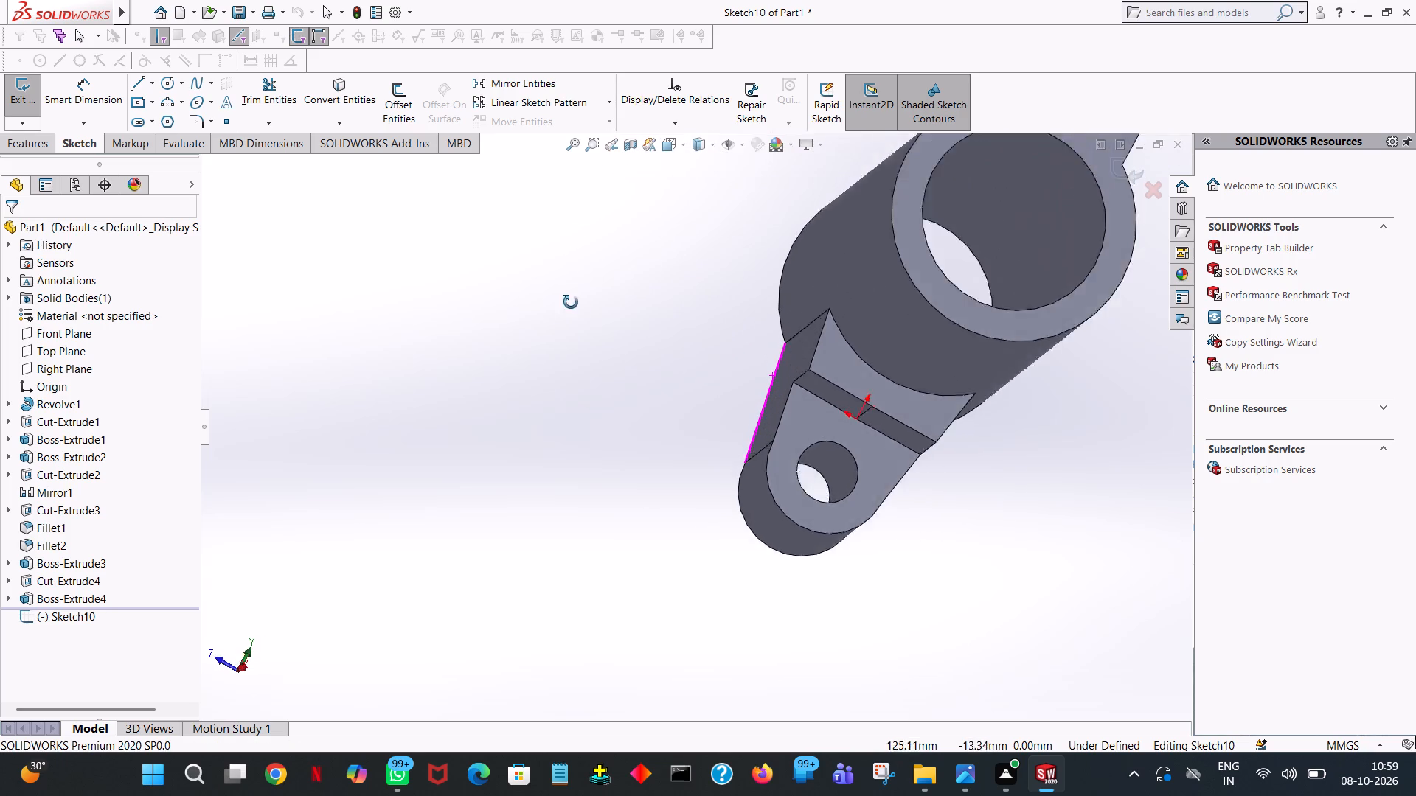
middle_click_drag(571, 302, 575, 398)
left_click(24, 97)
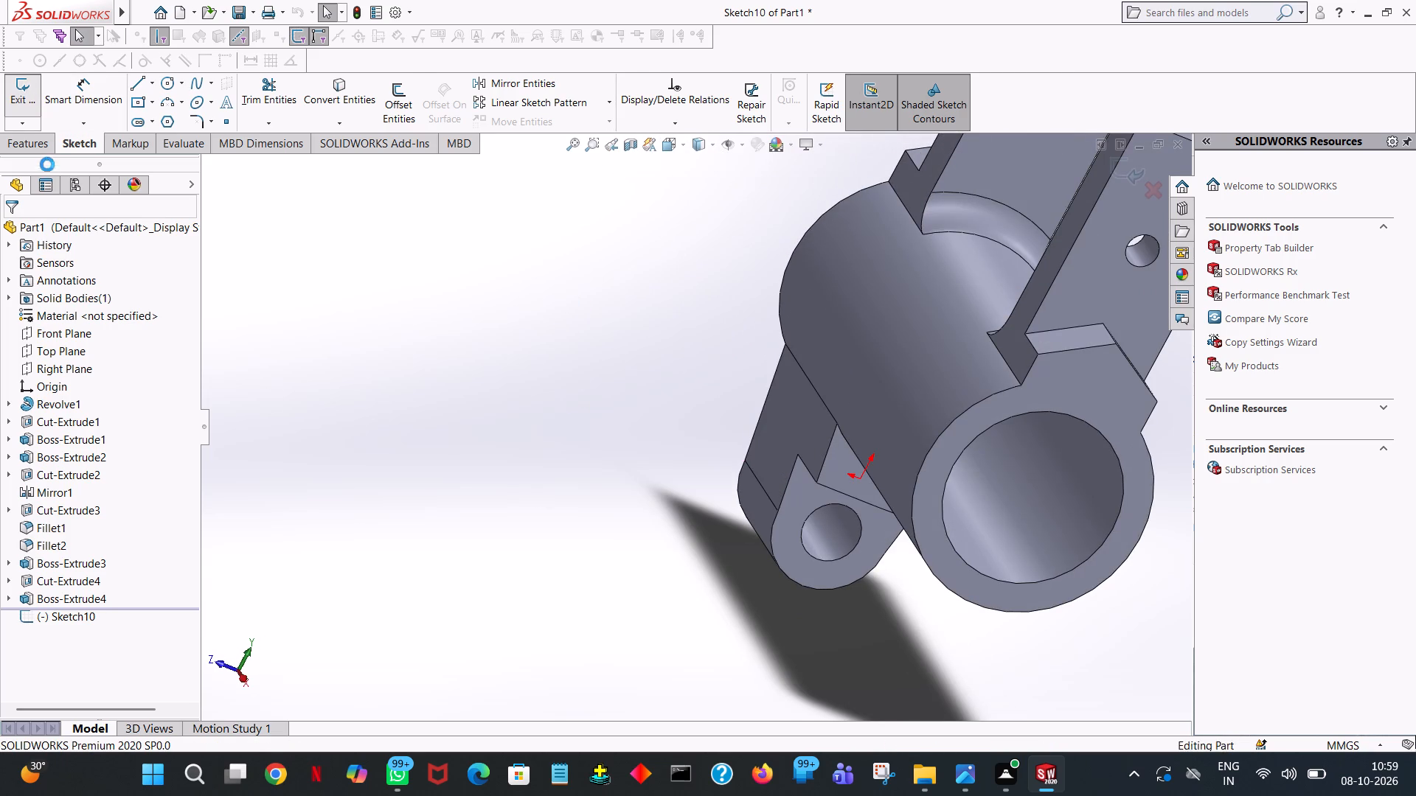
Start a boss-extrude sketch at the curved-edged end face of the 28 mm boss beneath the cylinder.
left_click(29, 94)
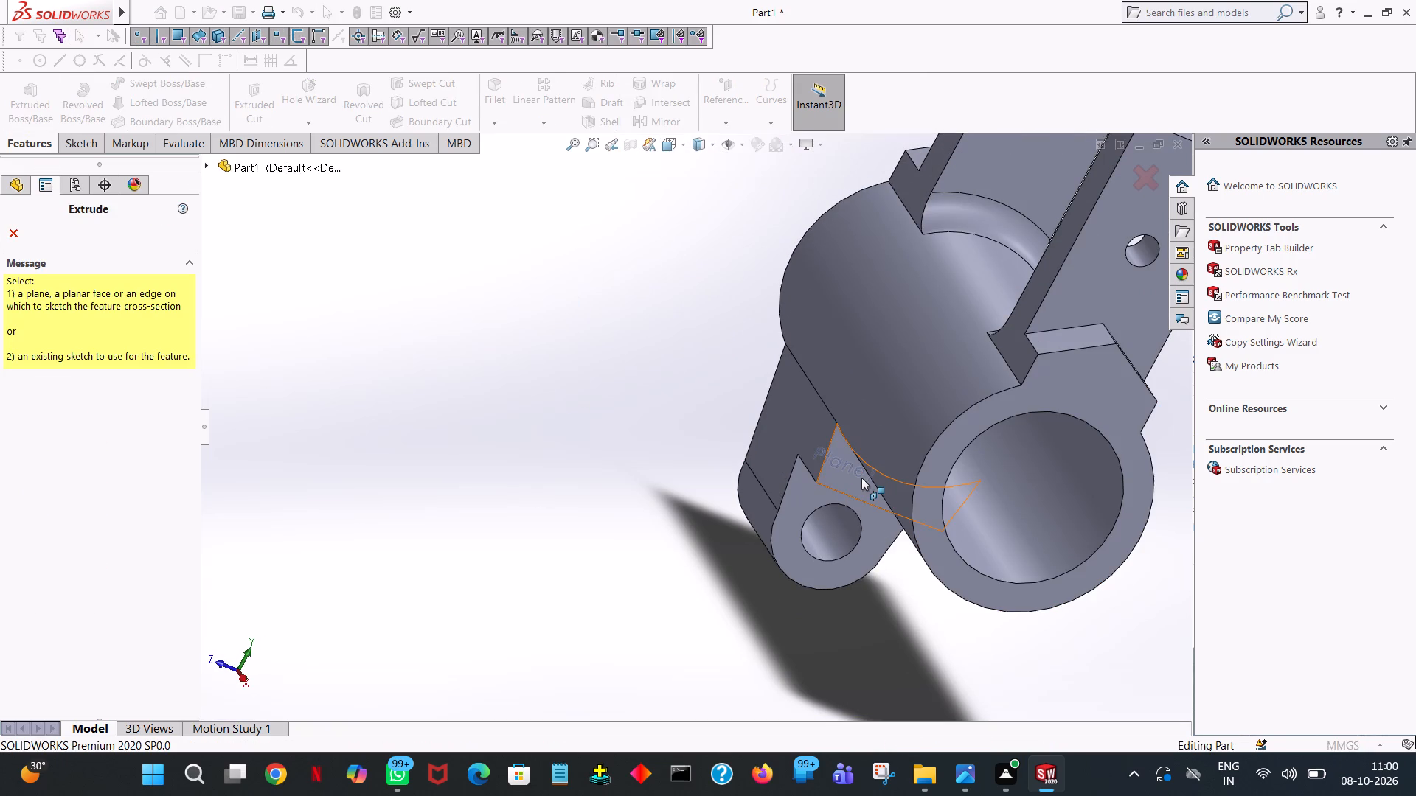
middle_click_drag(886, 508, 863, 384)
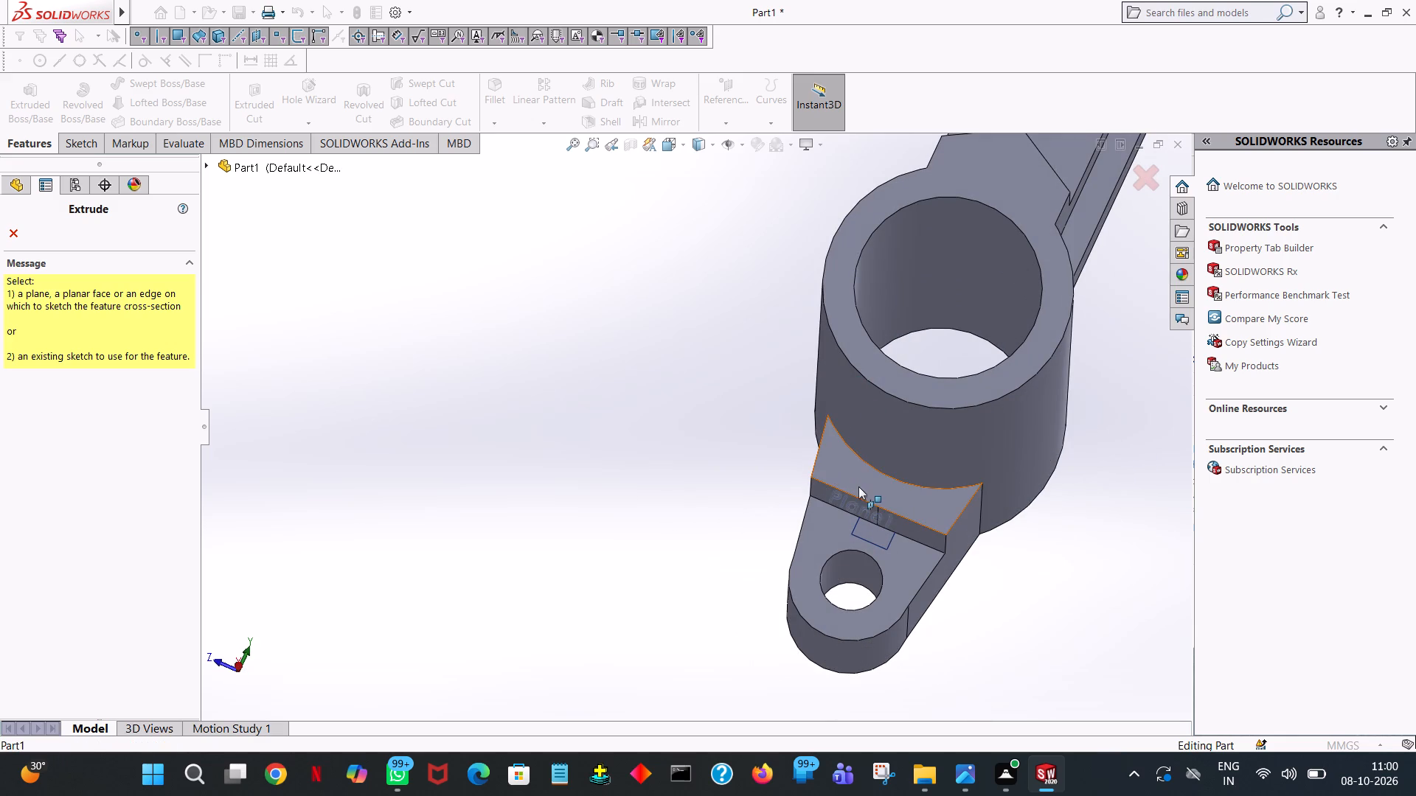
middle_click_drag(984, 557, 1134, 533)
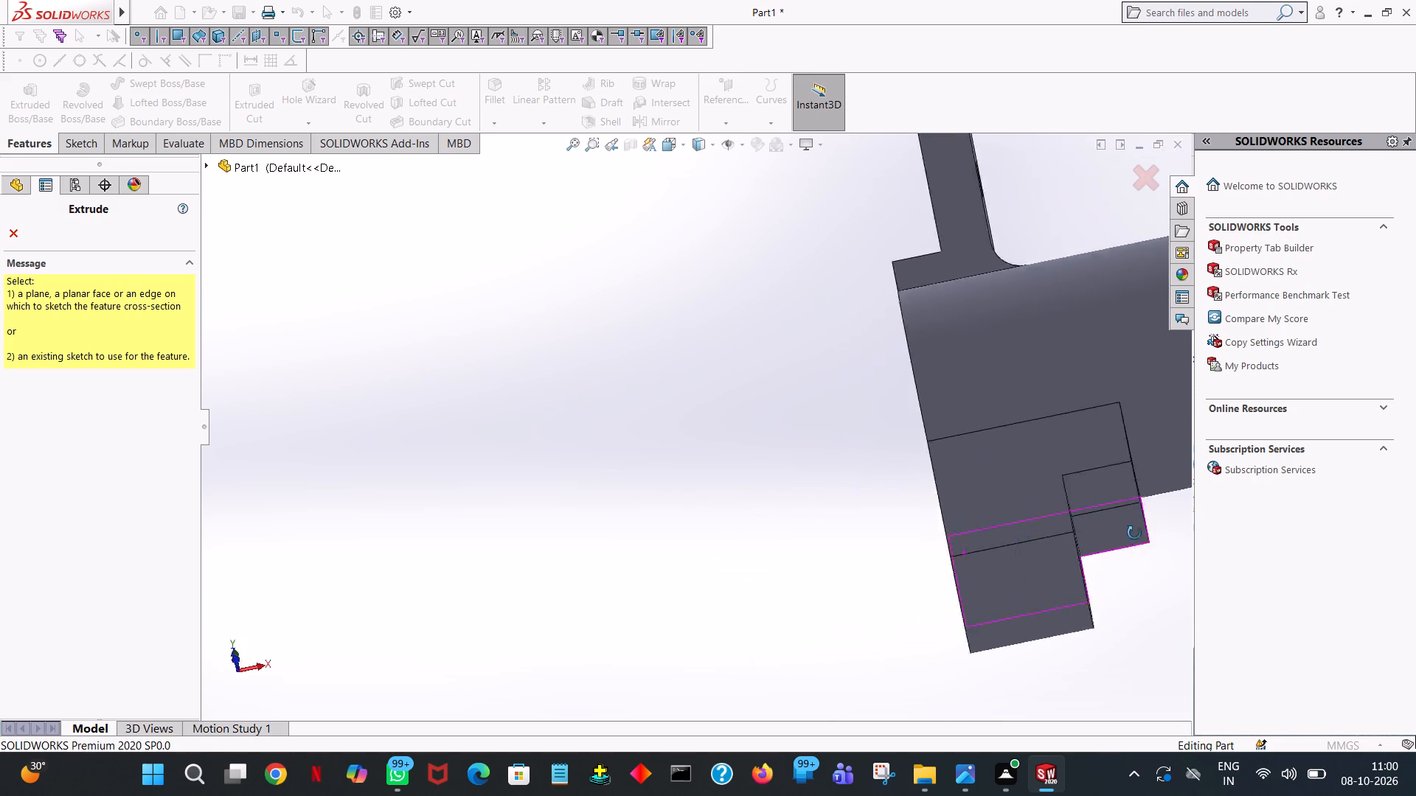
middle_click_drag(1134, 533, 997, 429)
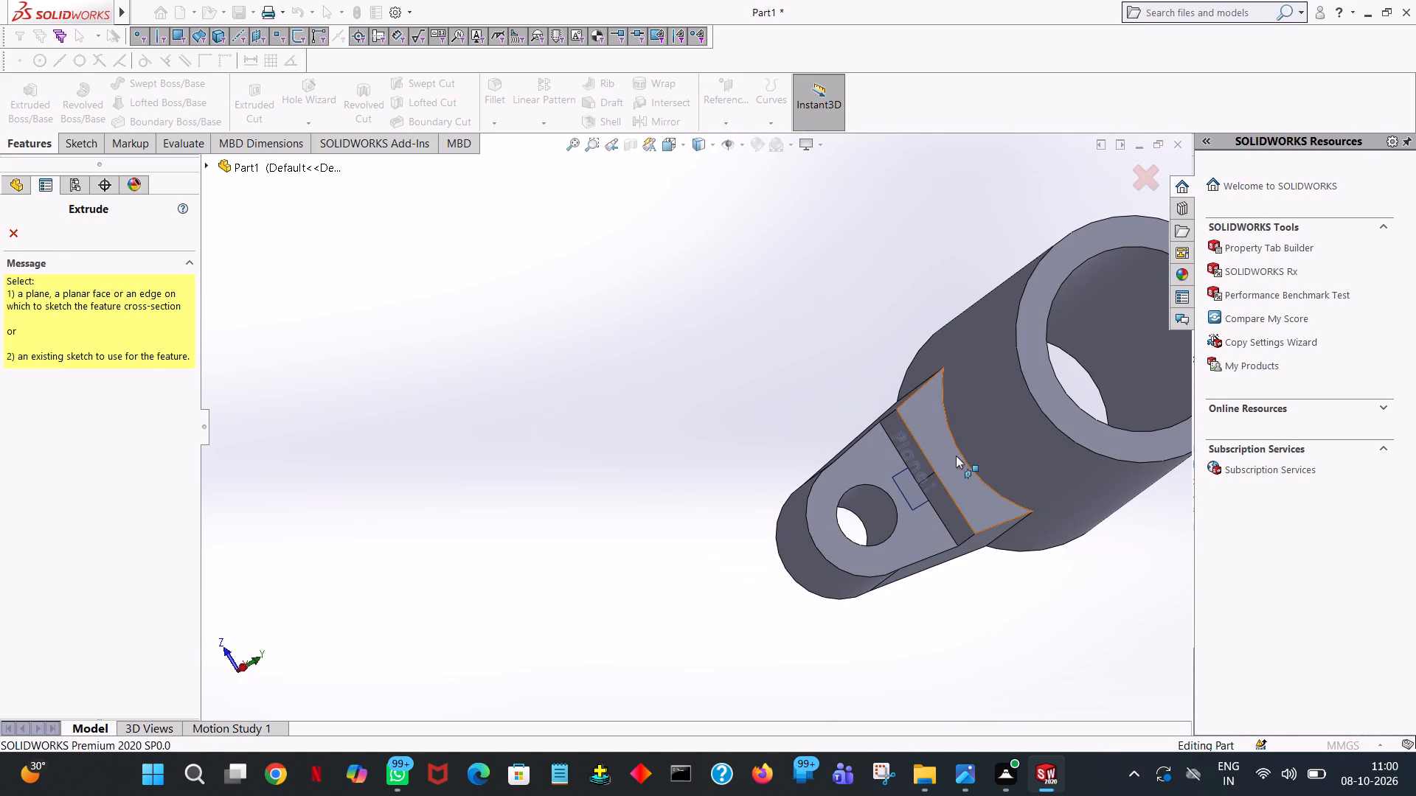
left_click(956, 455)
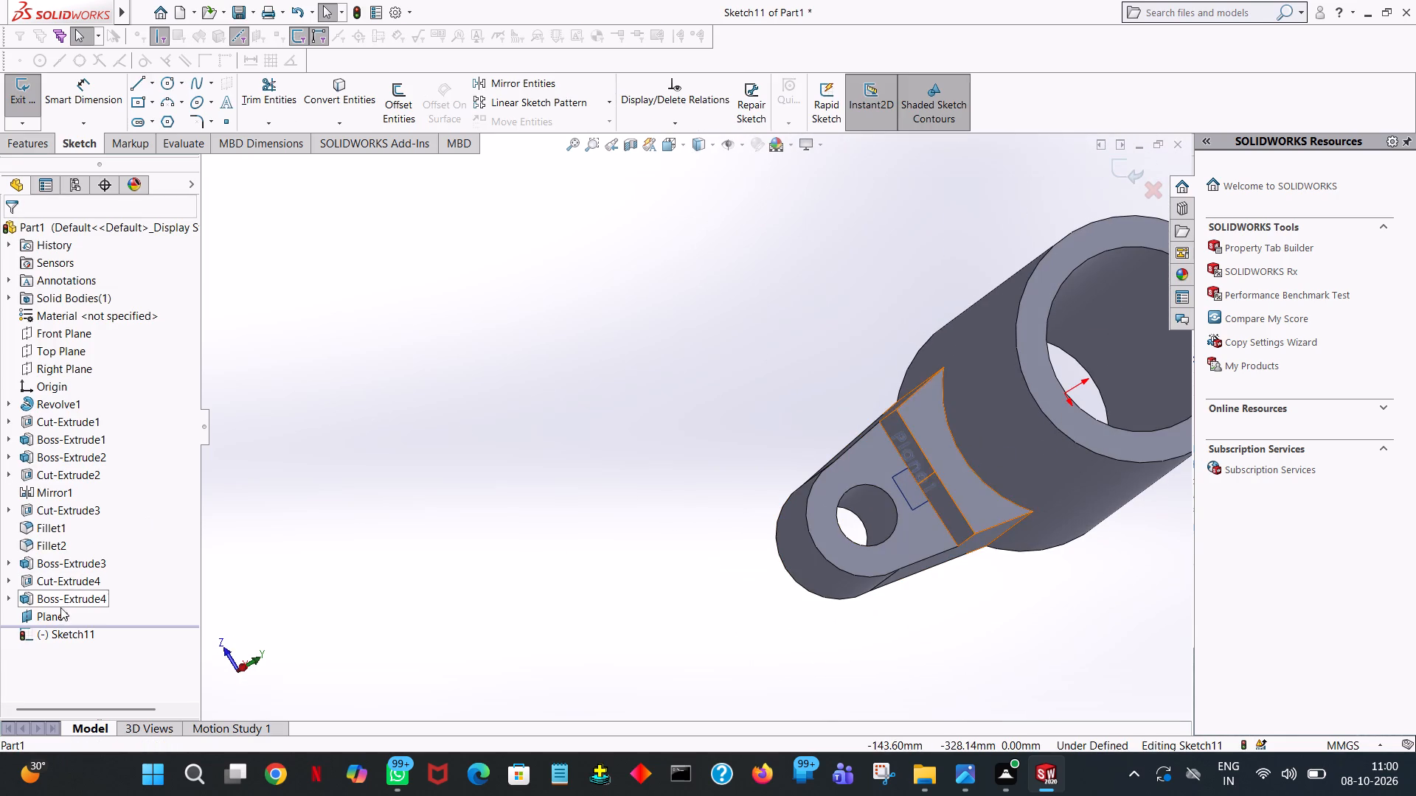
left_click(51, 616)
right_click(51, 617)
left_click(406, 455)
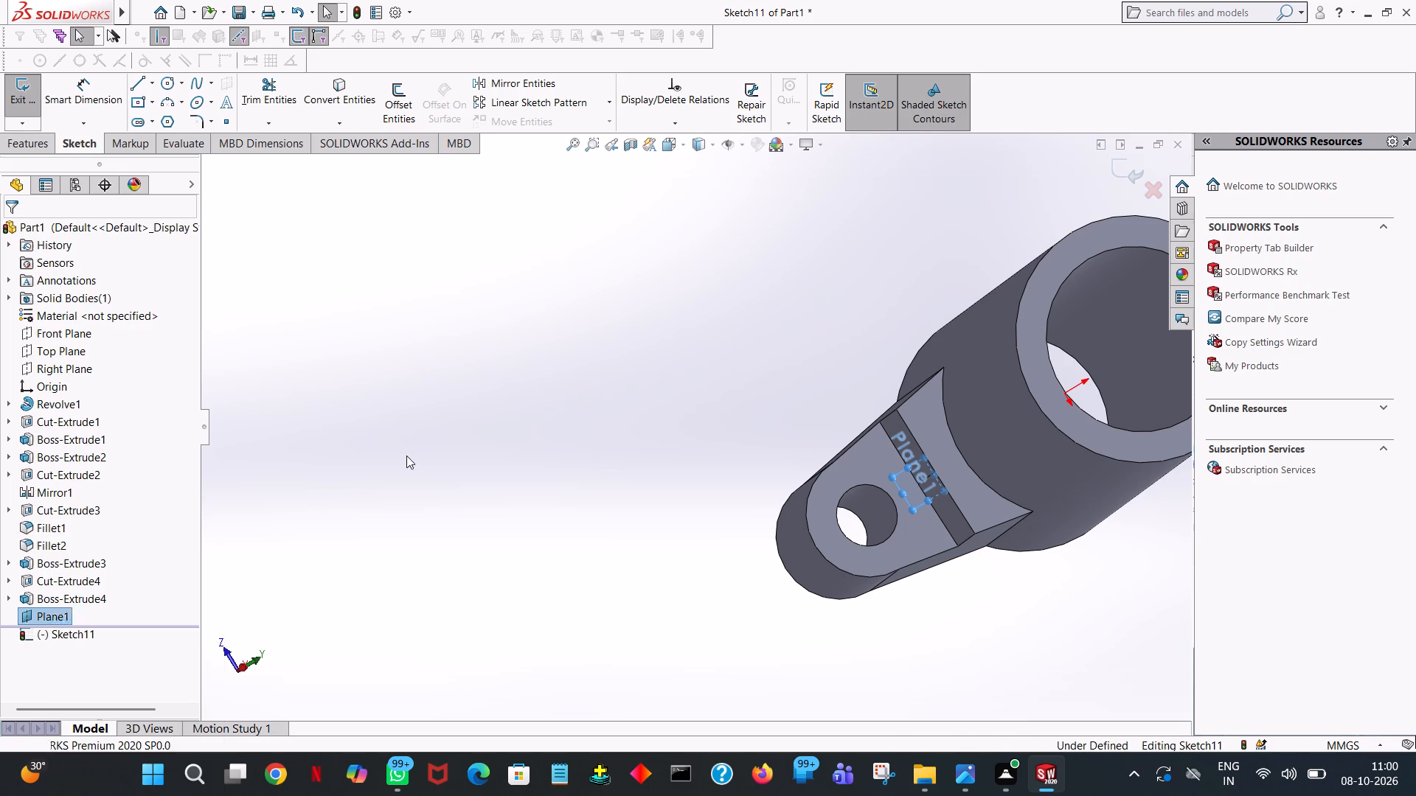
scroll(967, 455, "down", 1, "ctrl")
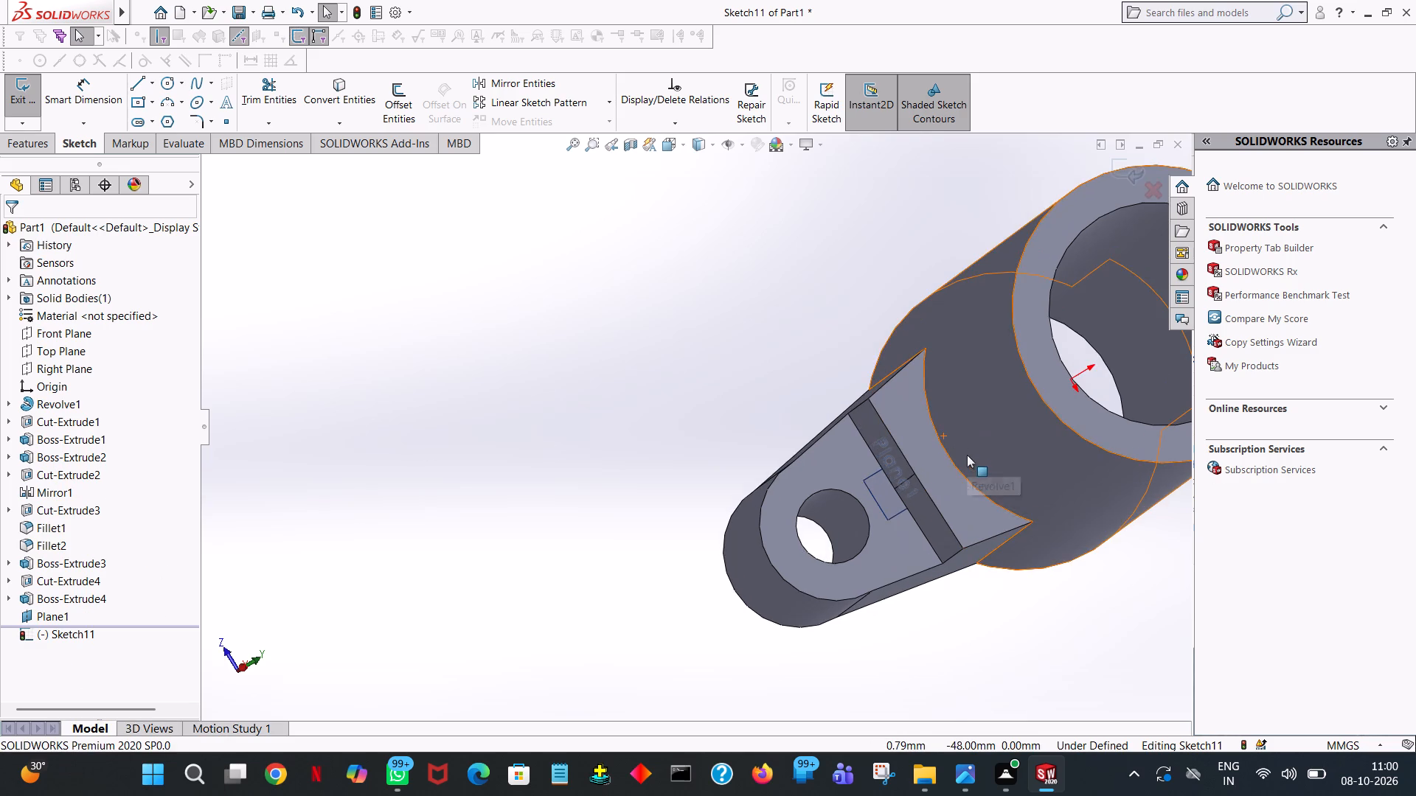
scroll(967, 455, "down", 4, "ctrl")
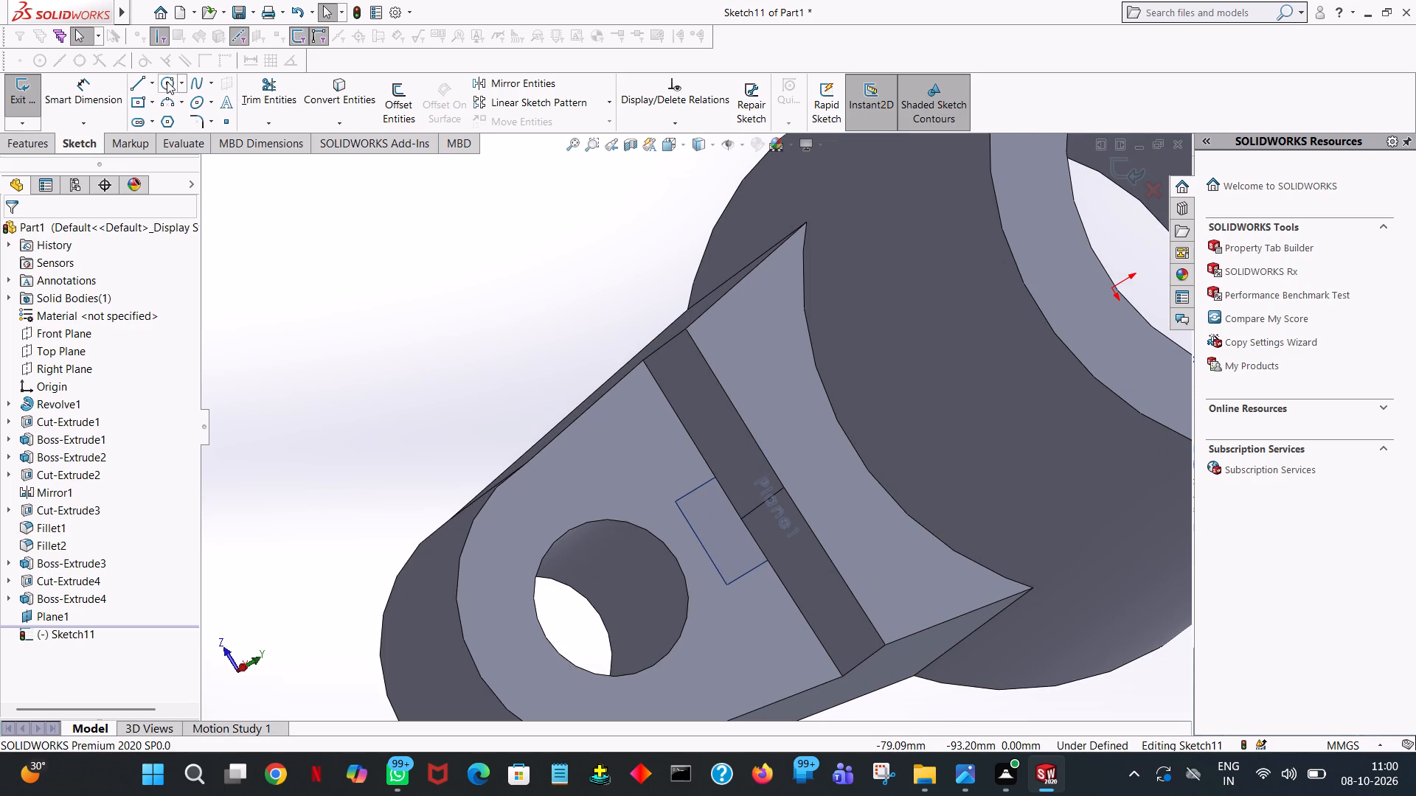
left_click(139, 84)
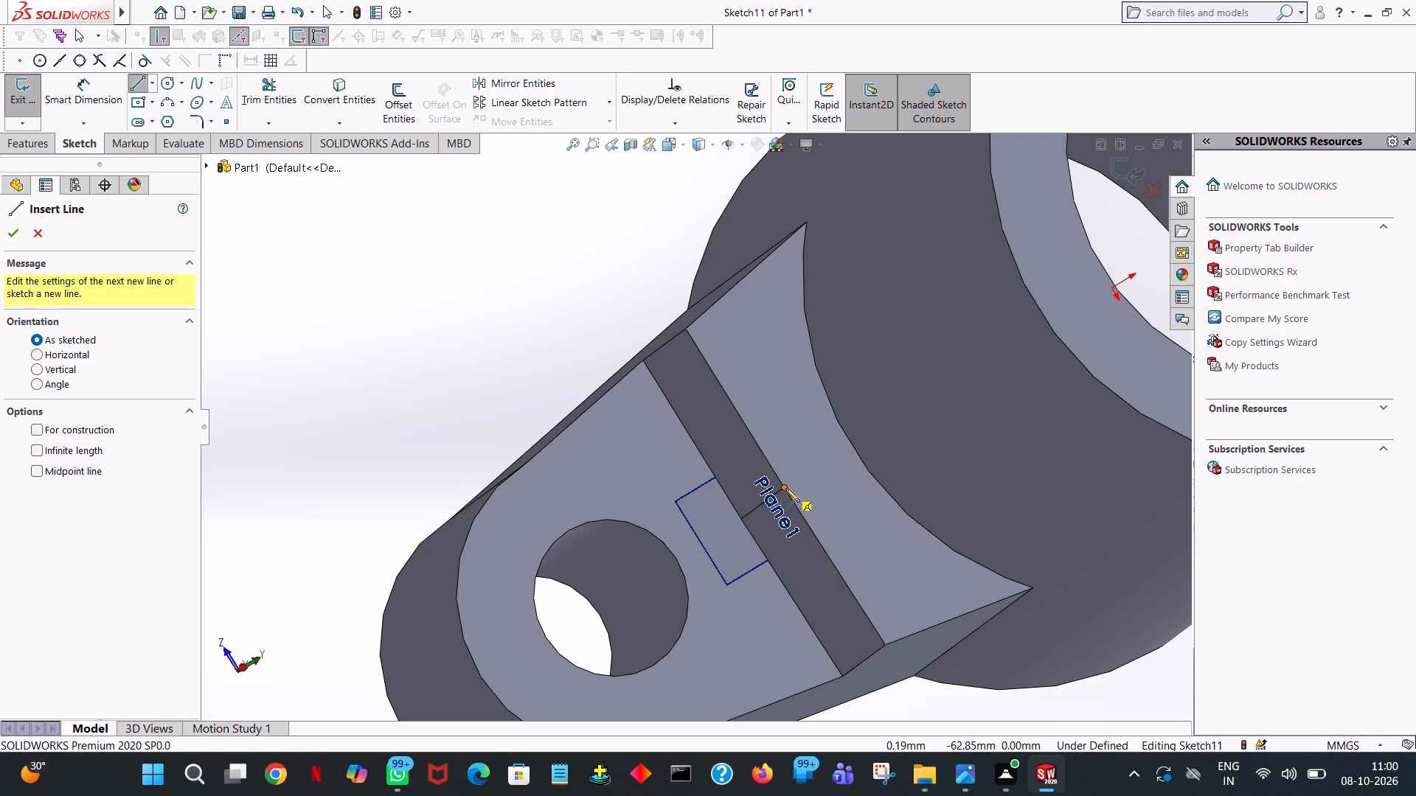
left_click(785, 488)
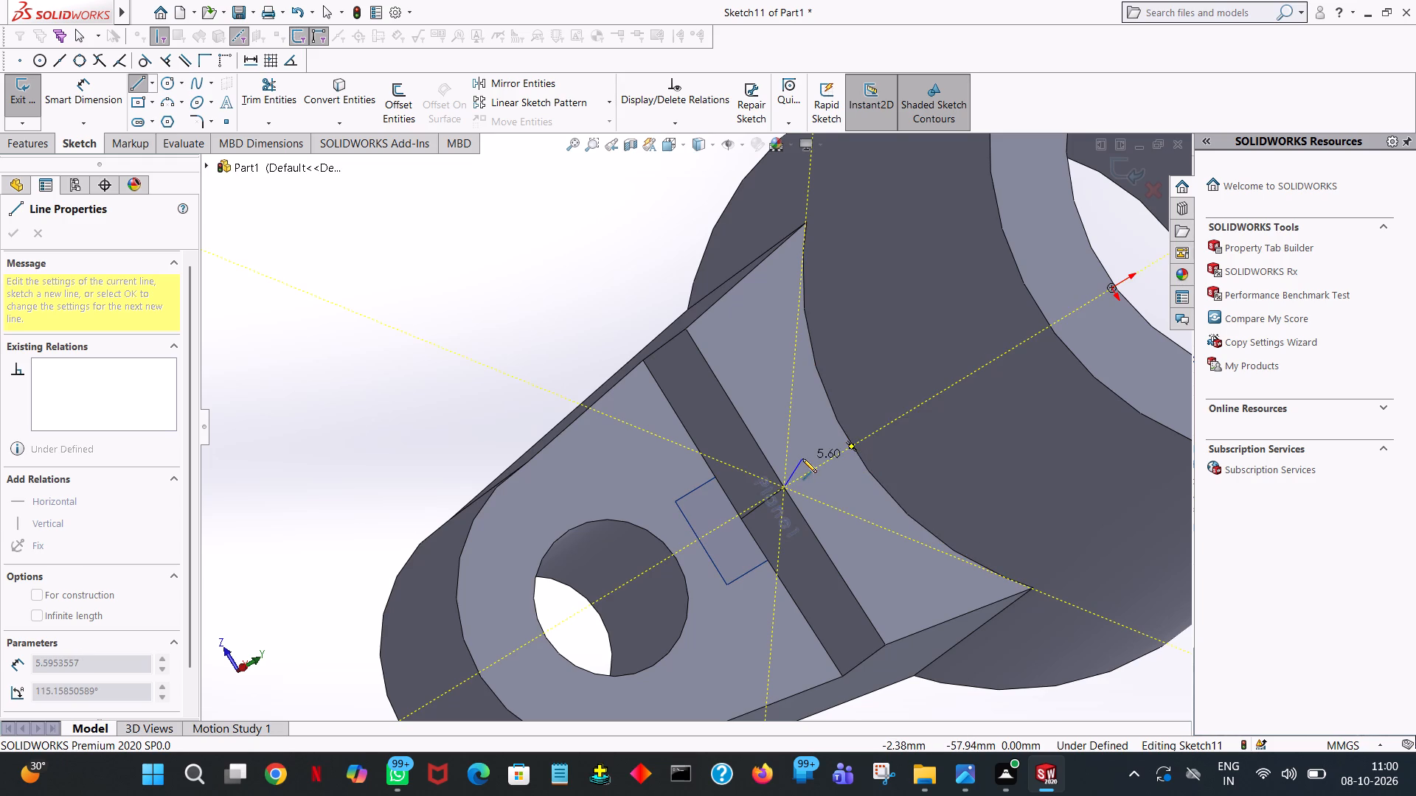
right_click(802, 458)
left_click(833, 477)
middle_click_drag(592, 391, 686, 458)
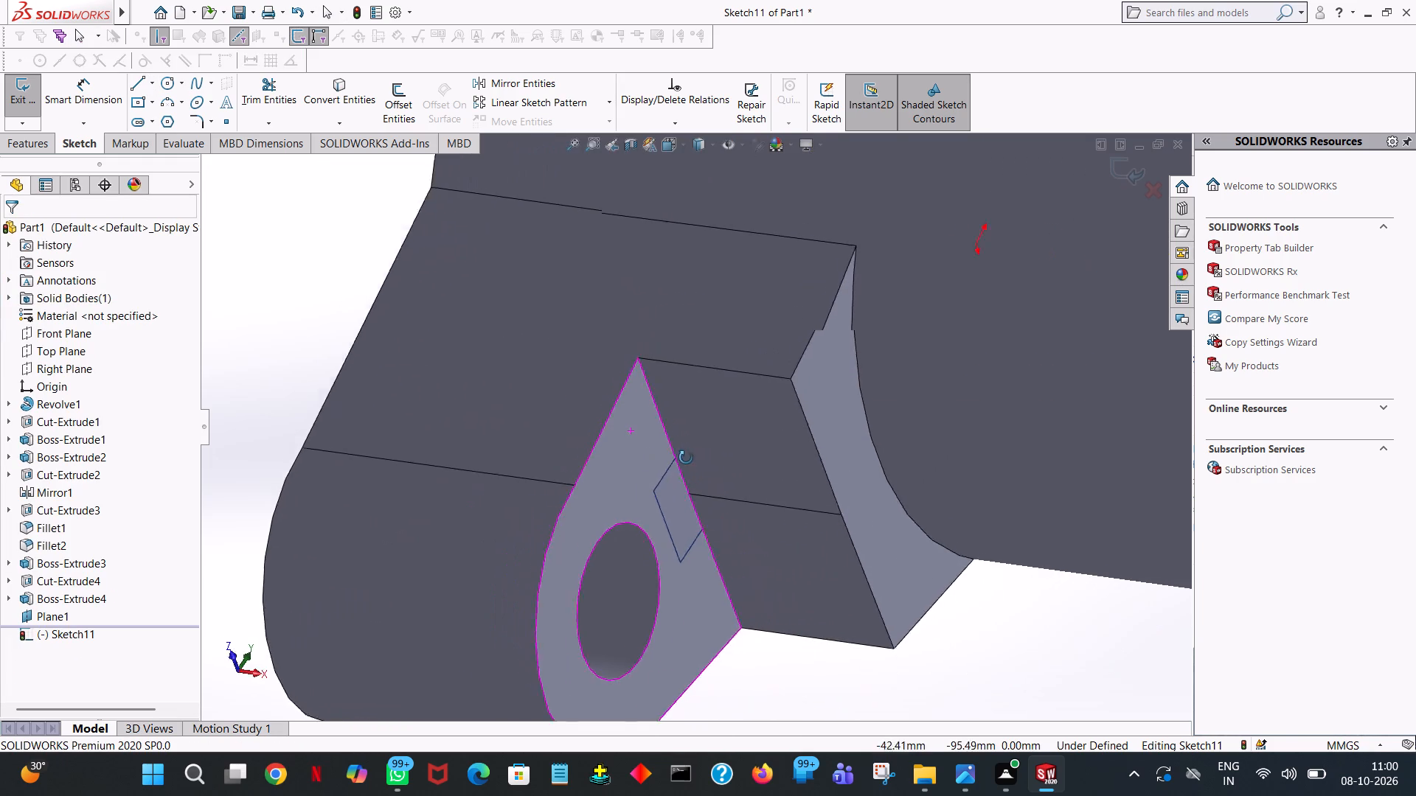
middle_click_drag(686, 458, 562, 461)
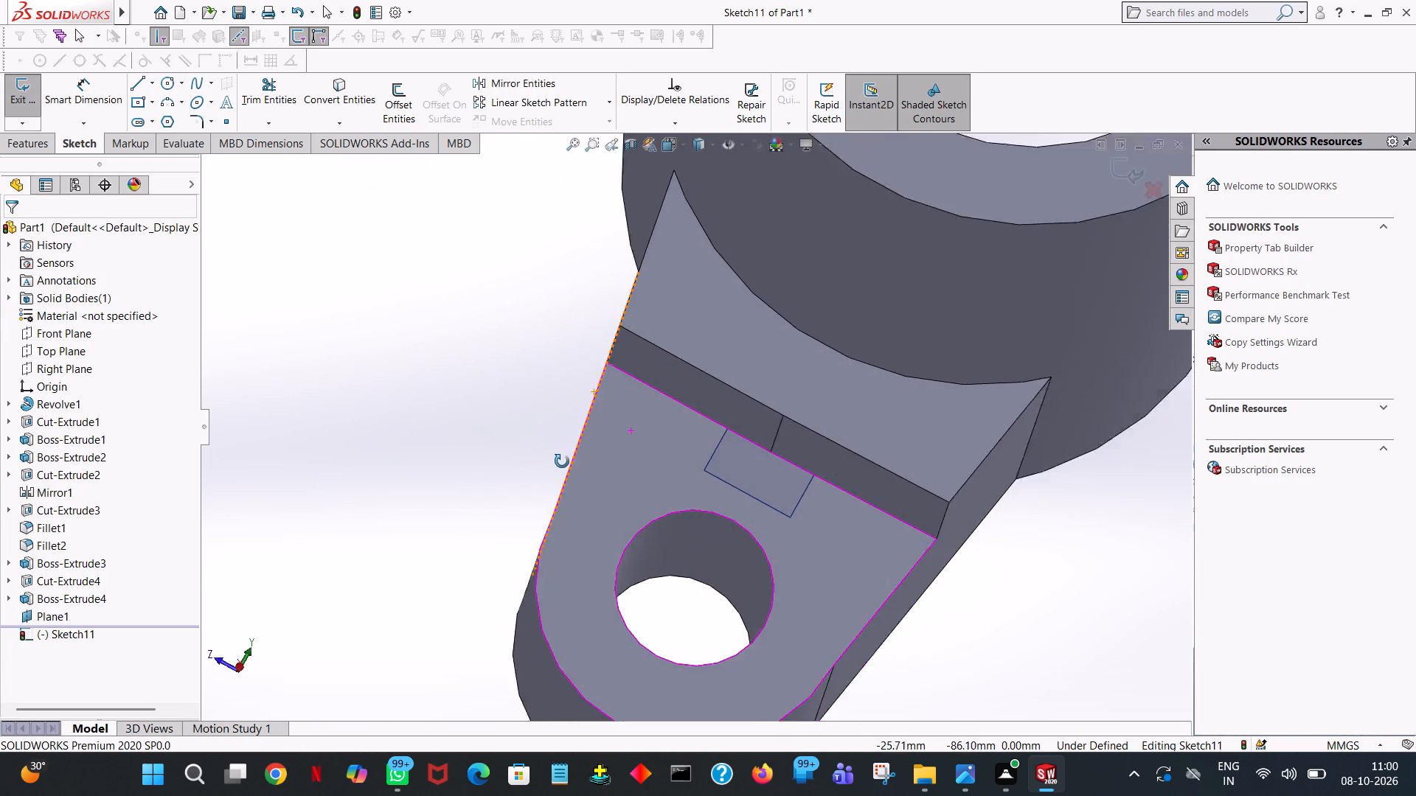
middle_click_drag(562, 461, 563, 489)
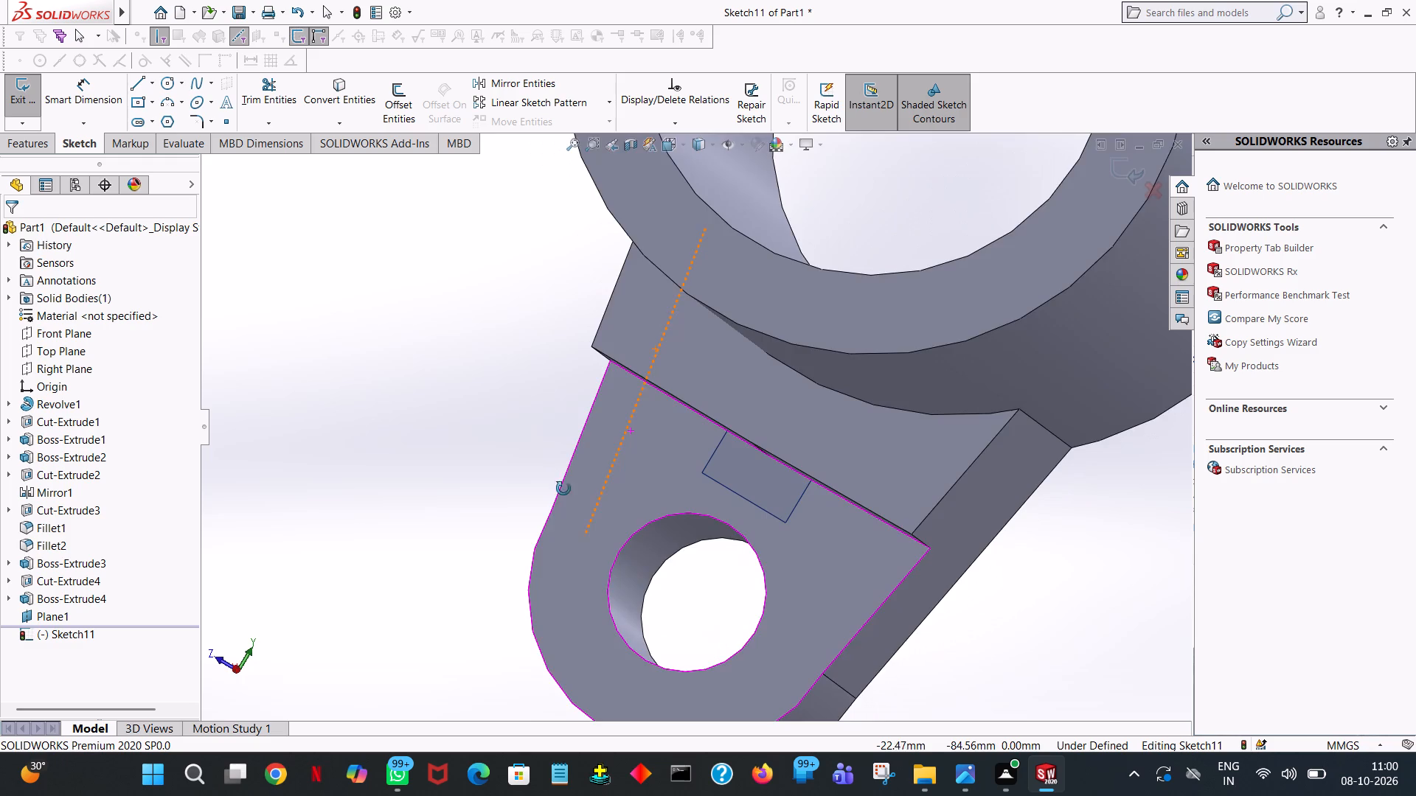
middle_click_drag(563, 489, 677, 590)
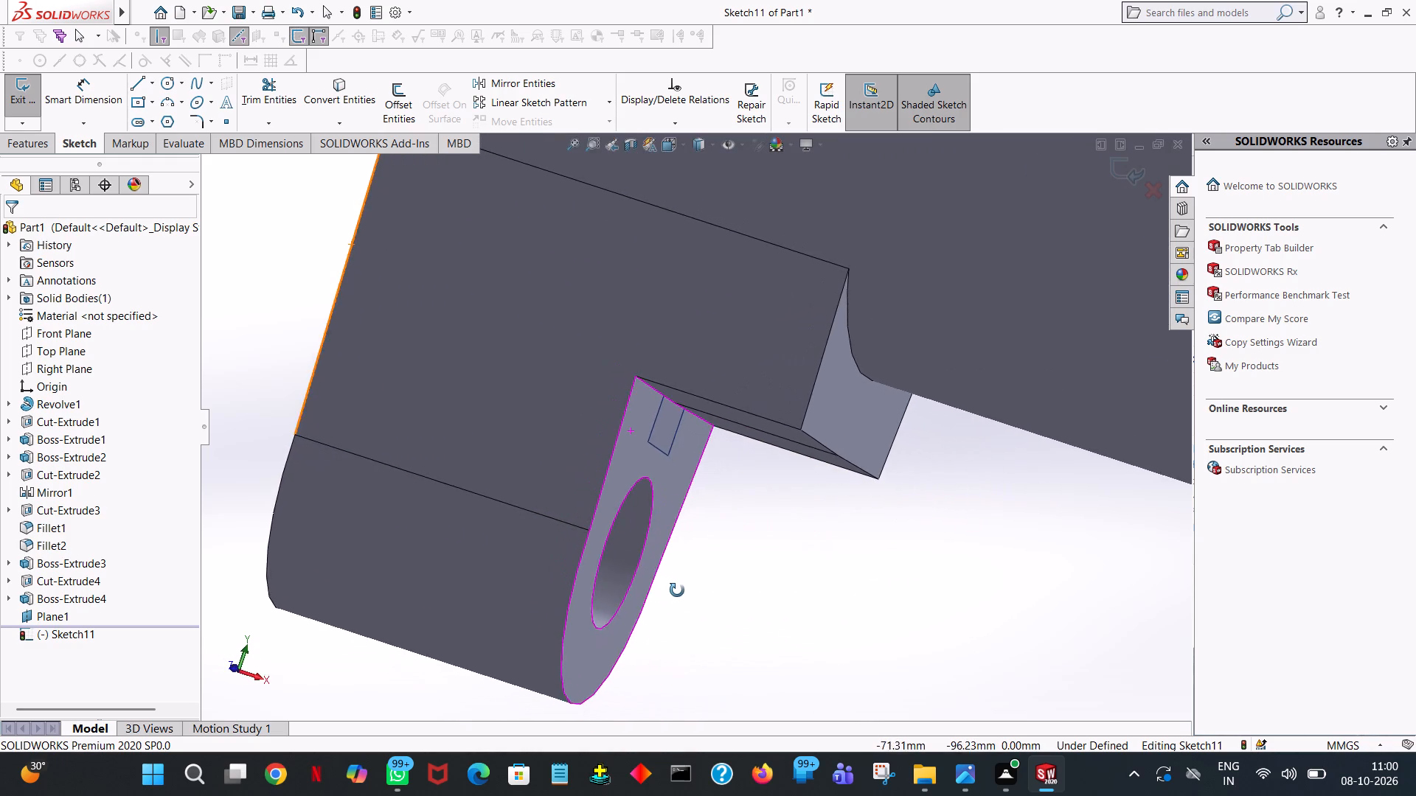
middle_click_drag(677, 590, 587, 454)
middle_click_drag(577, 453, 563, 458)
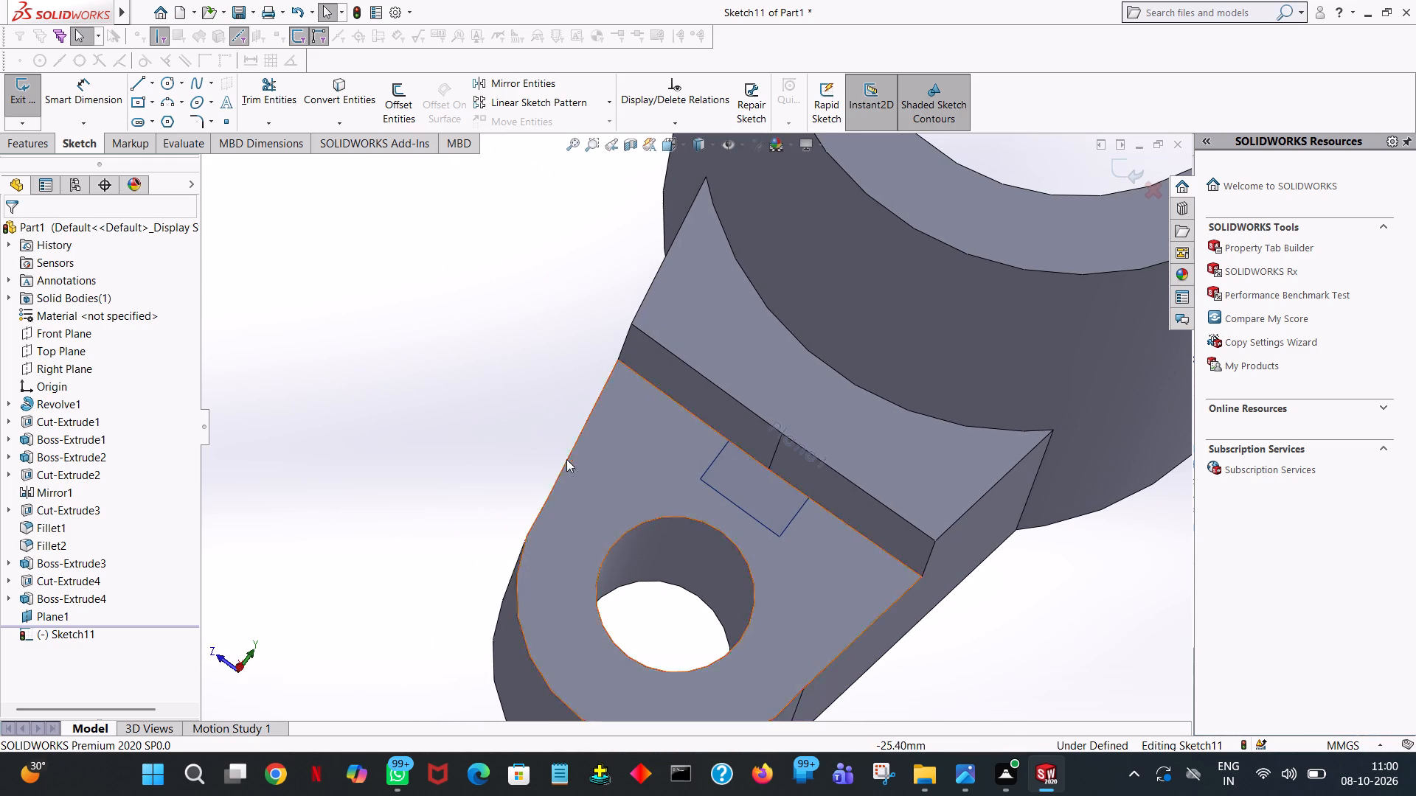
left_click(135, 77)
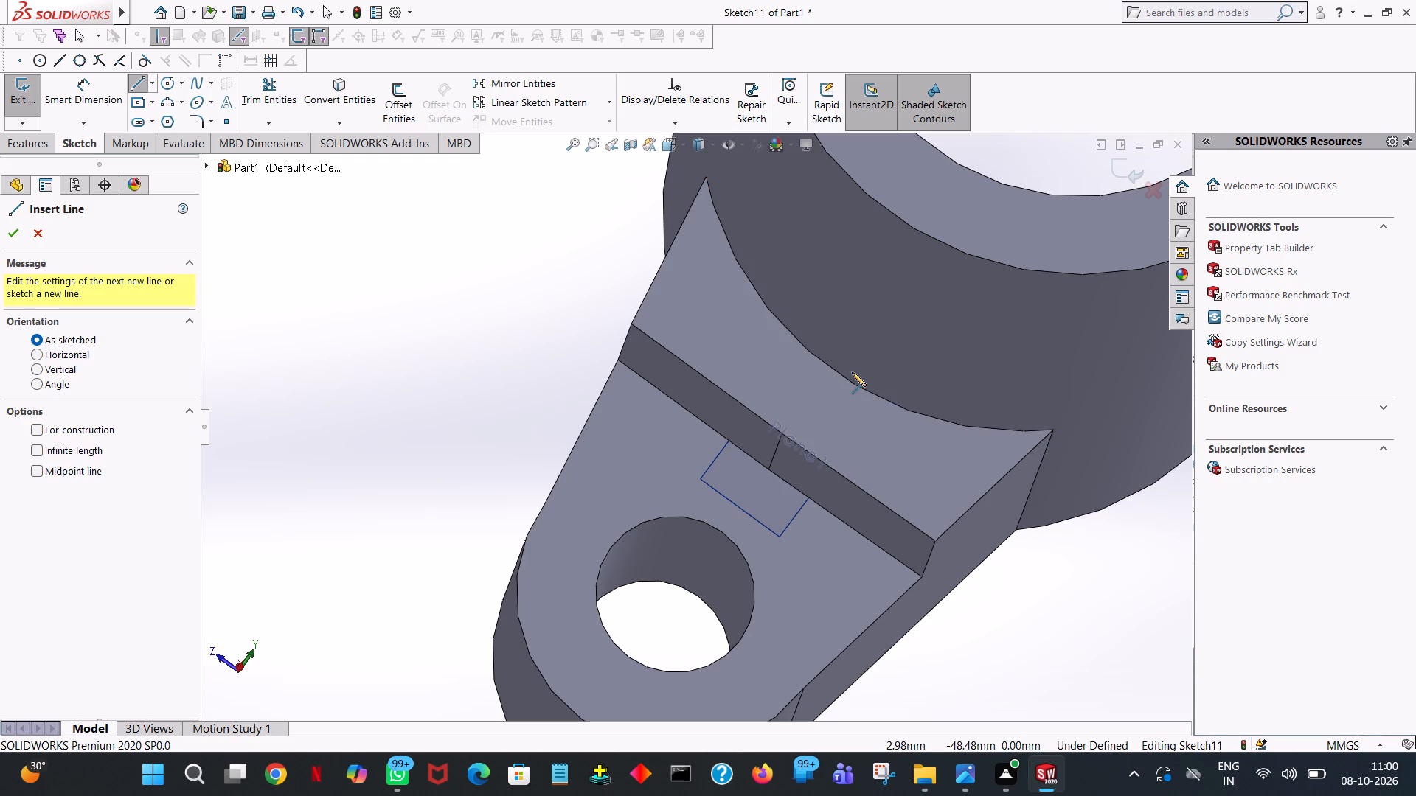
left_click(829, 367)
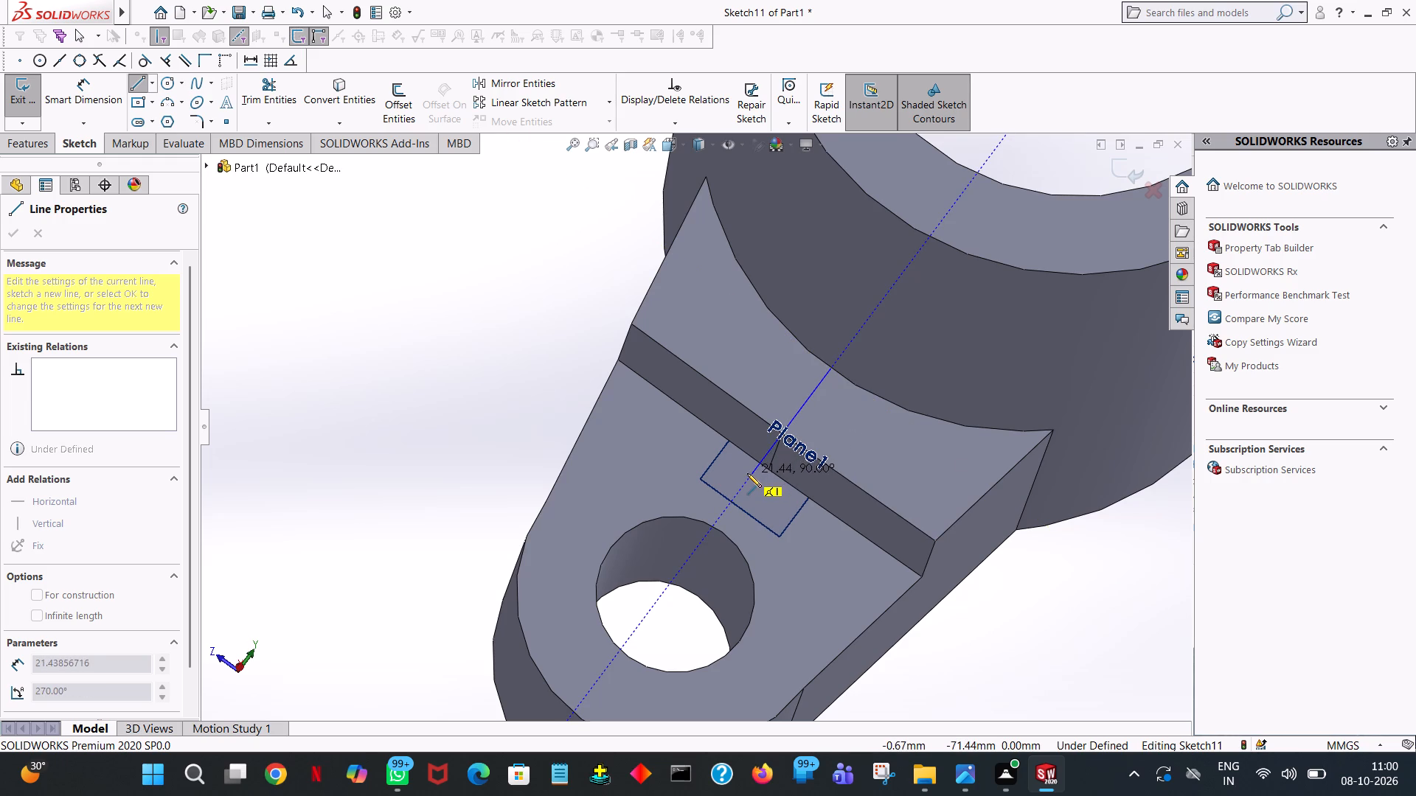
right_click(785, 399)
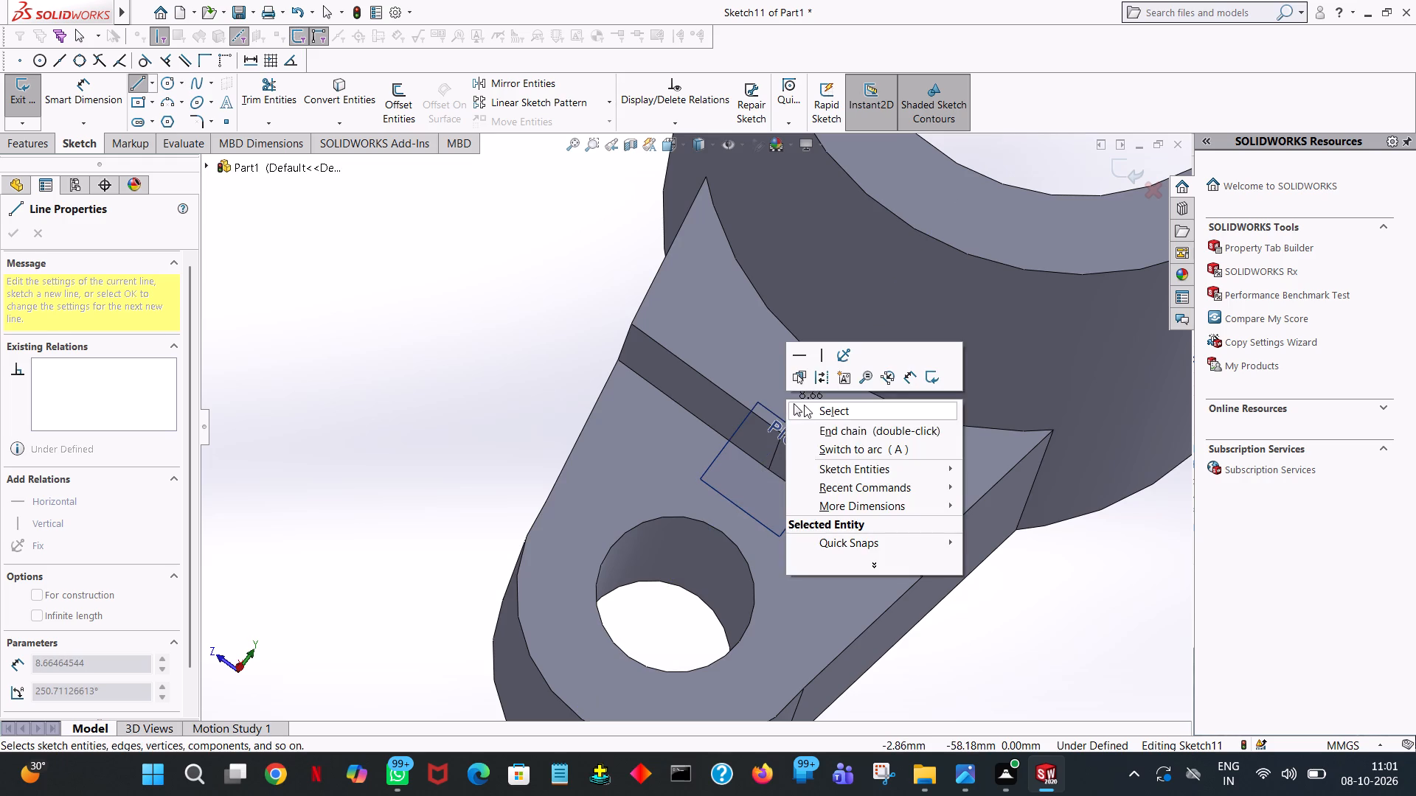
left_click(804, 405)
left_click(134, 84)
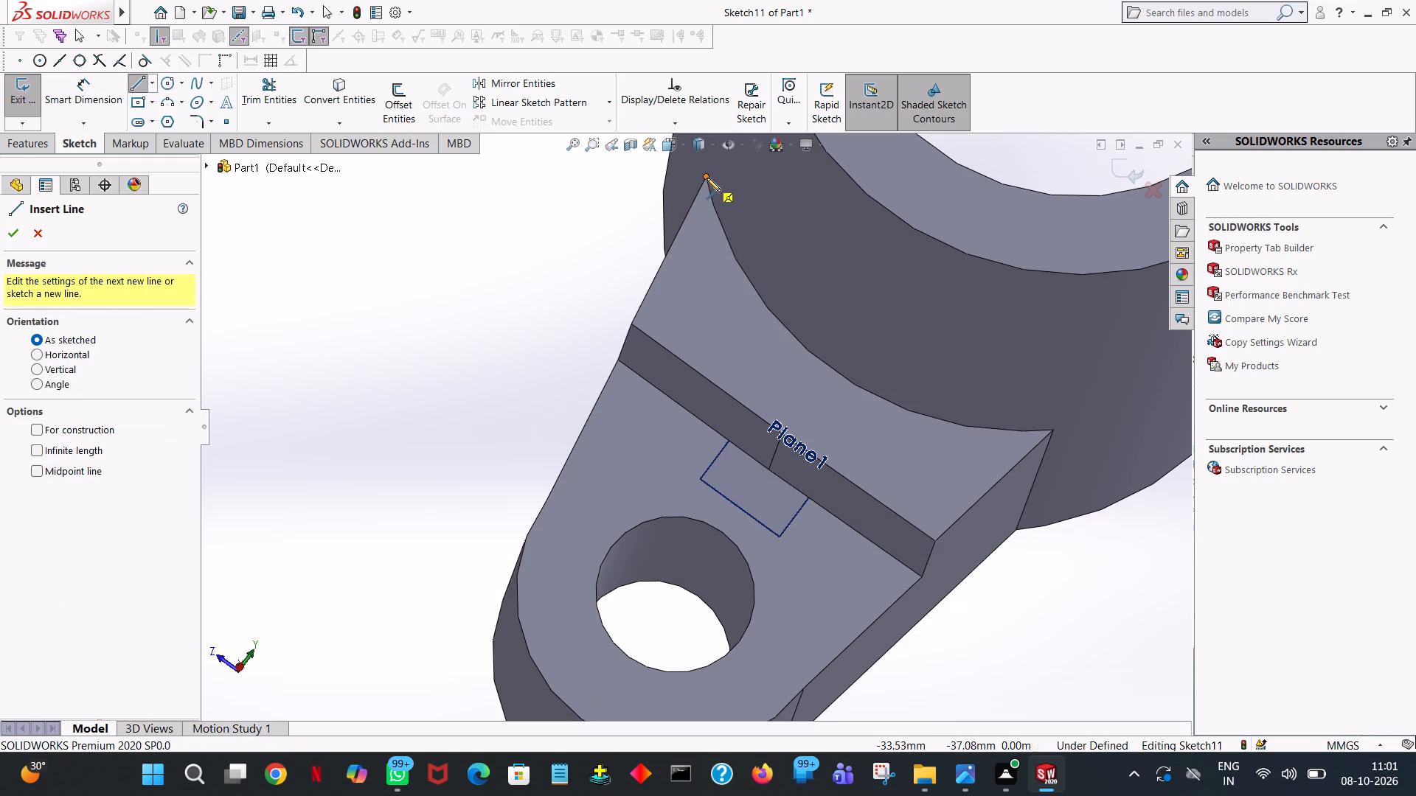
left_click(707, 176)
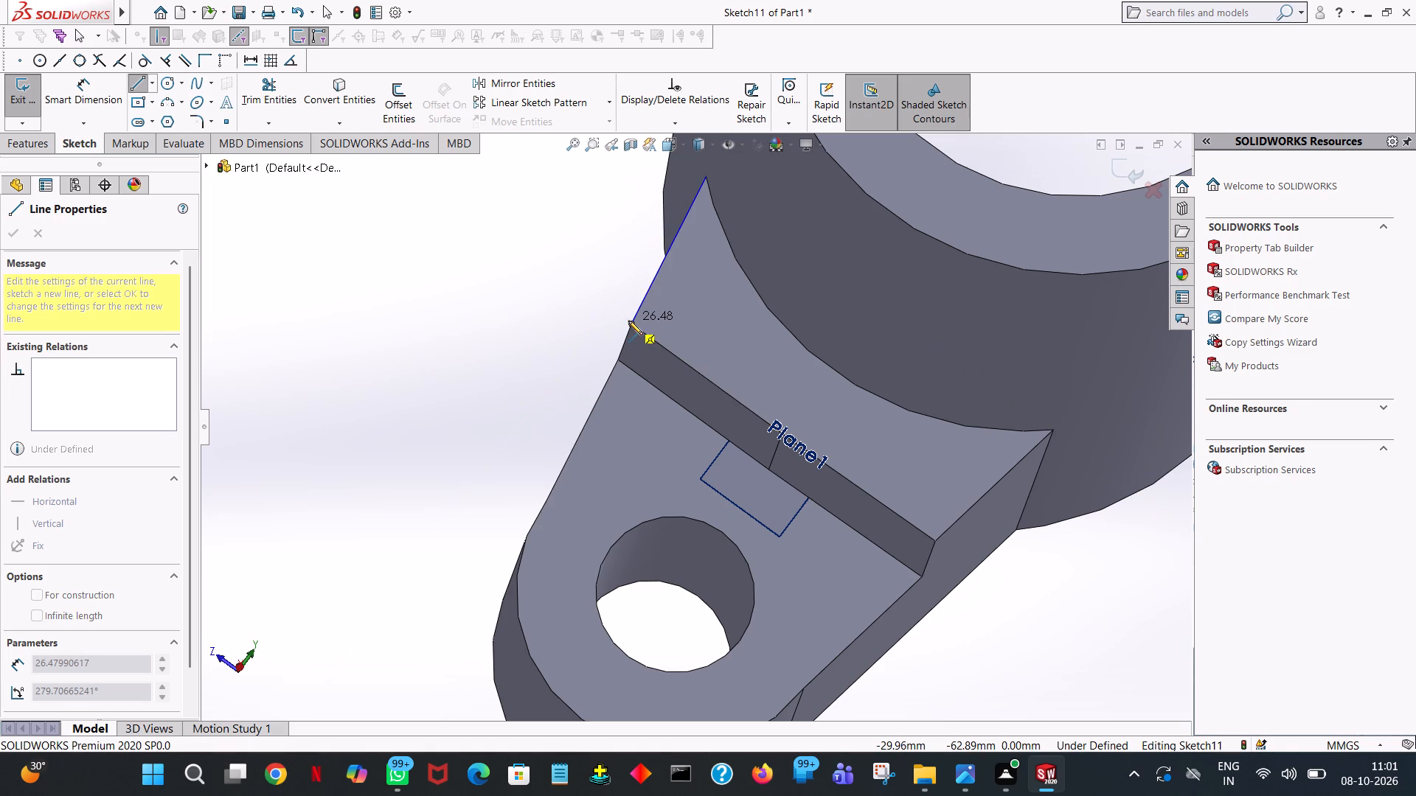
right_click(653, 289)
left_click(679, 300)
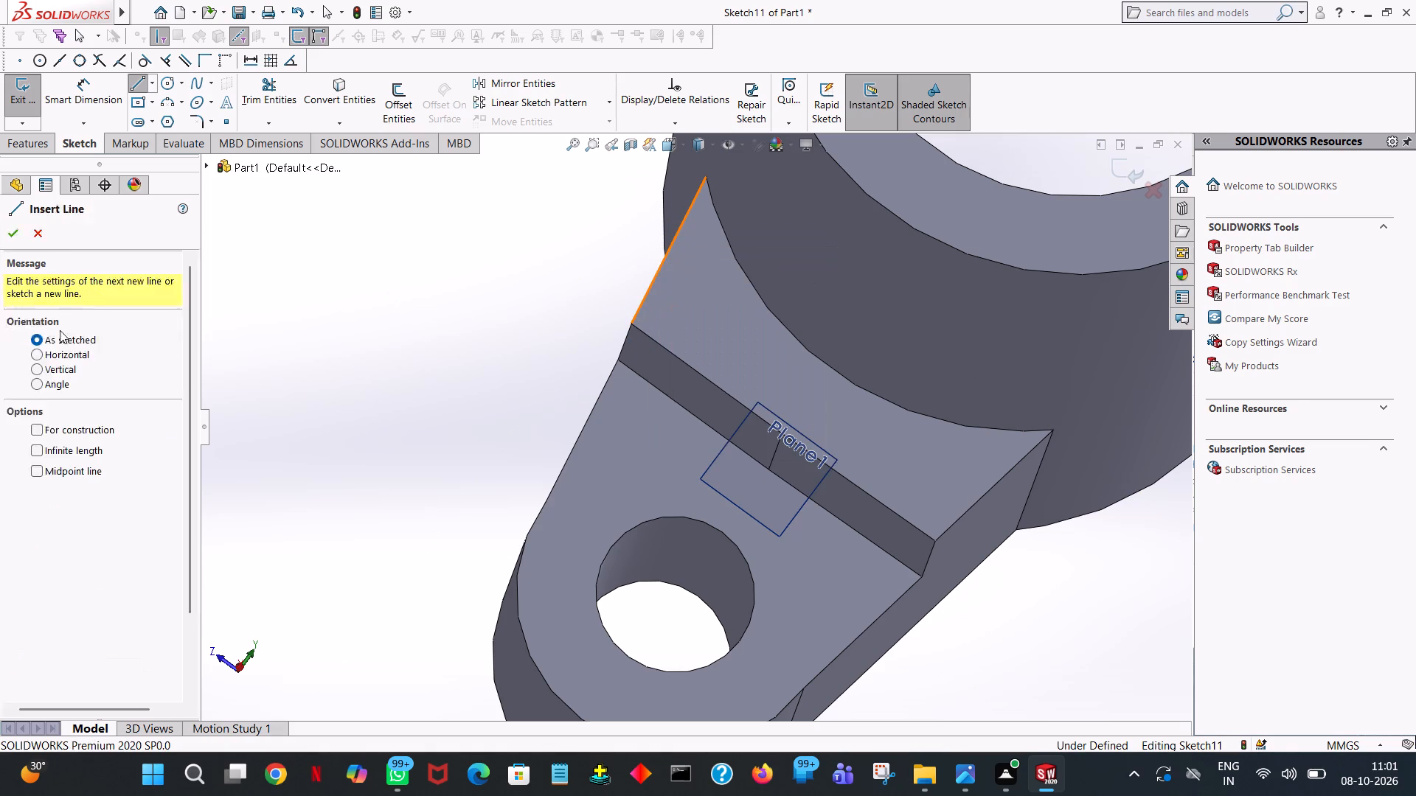
Leave the empty boss-extrude sketch and delete the reference plane Plane1.
left_click(44, 620)
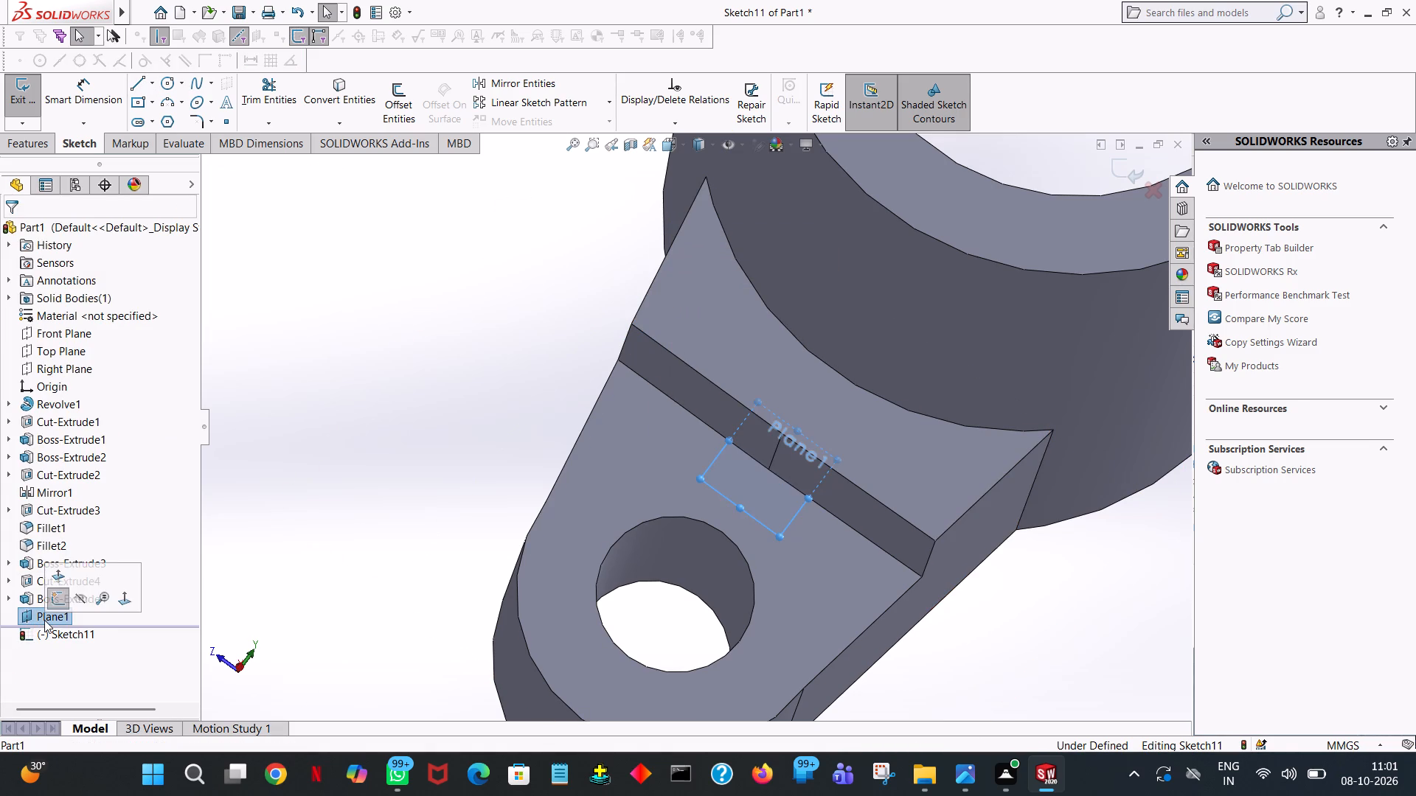
right_click(44, 620)
left_click(274, 464)
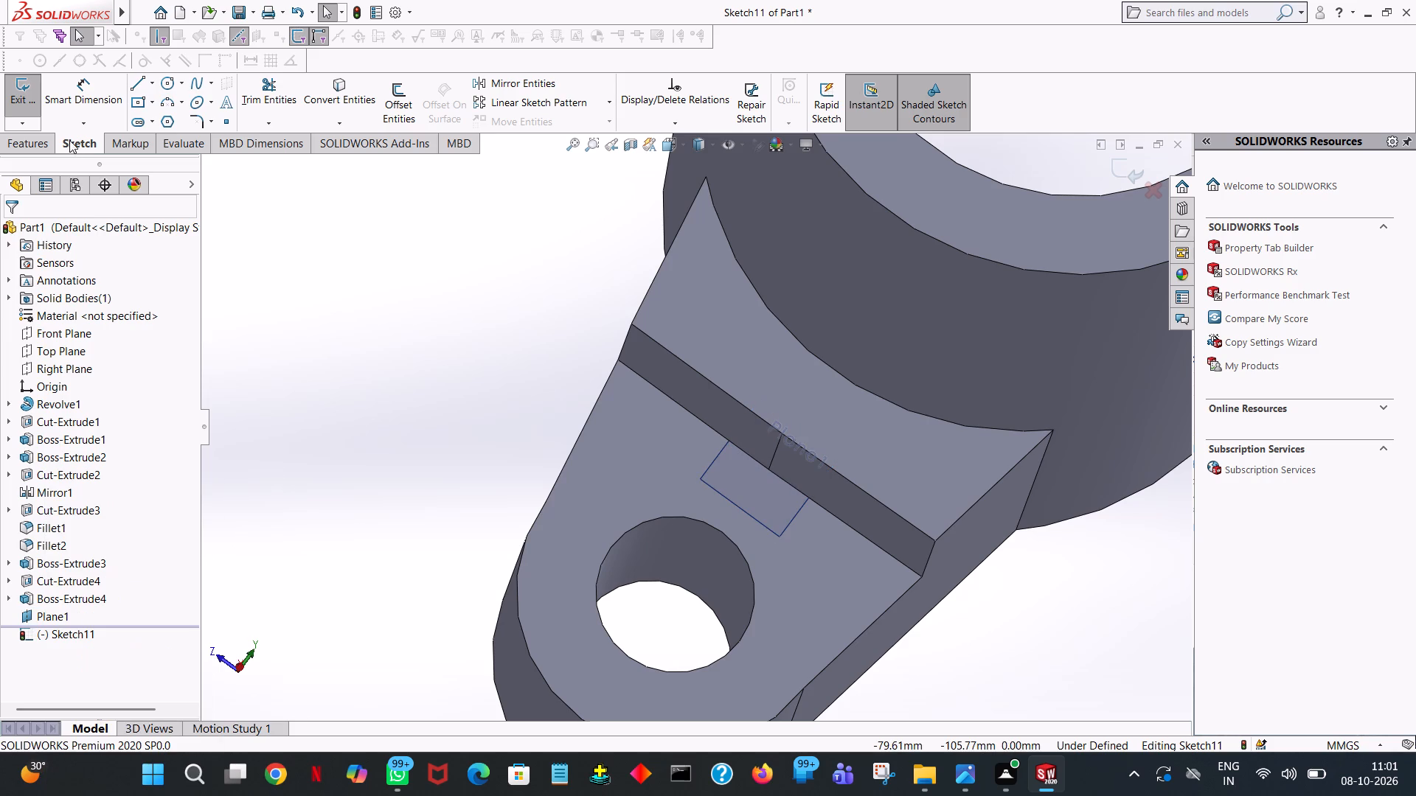
left_click(34, 79)
left_click(44, 621)
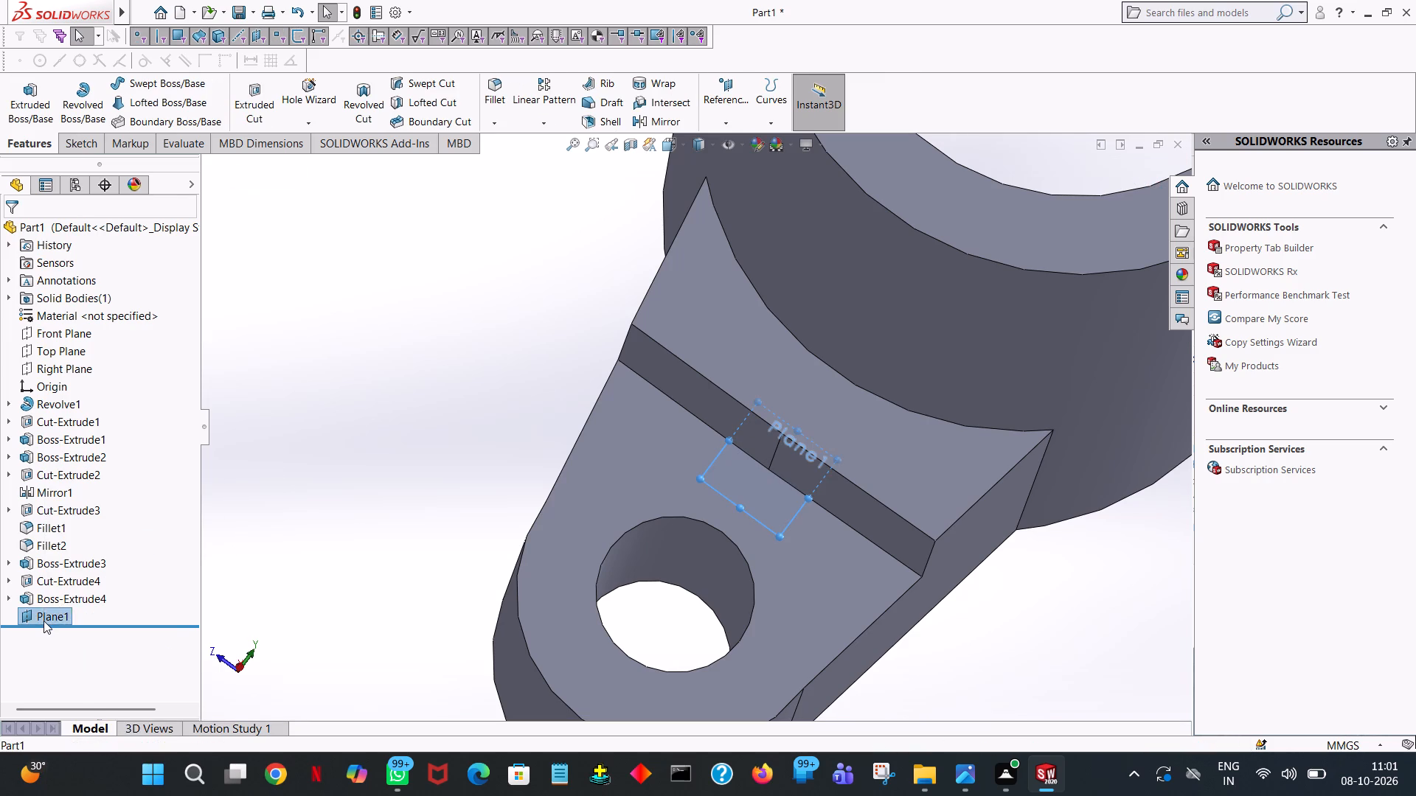
right_click(44, 621)
left_click(77, 596)
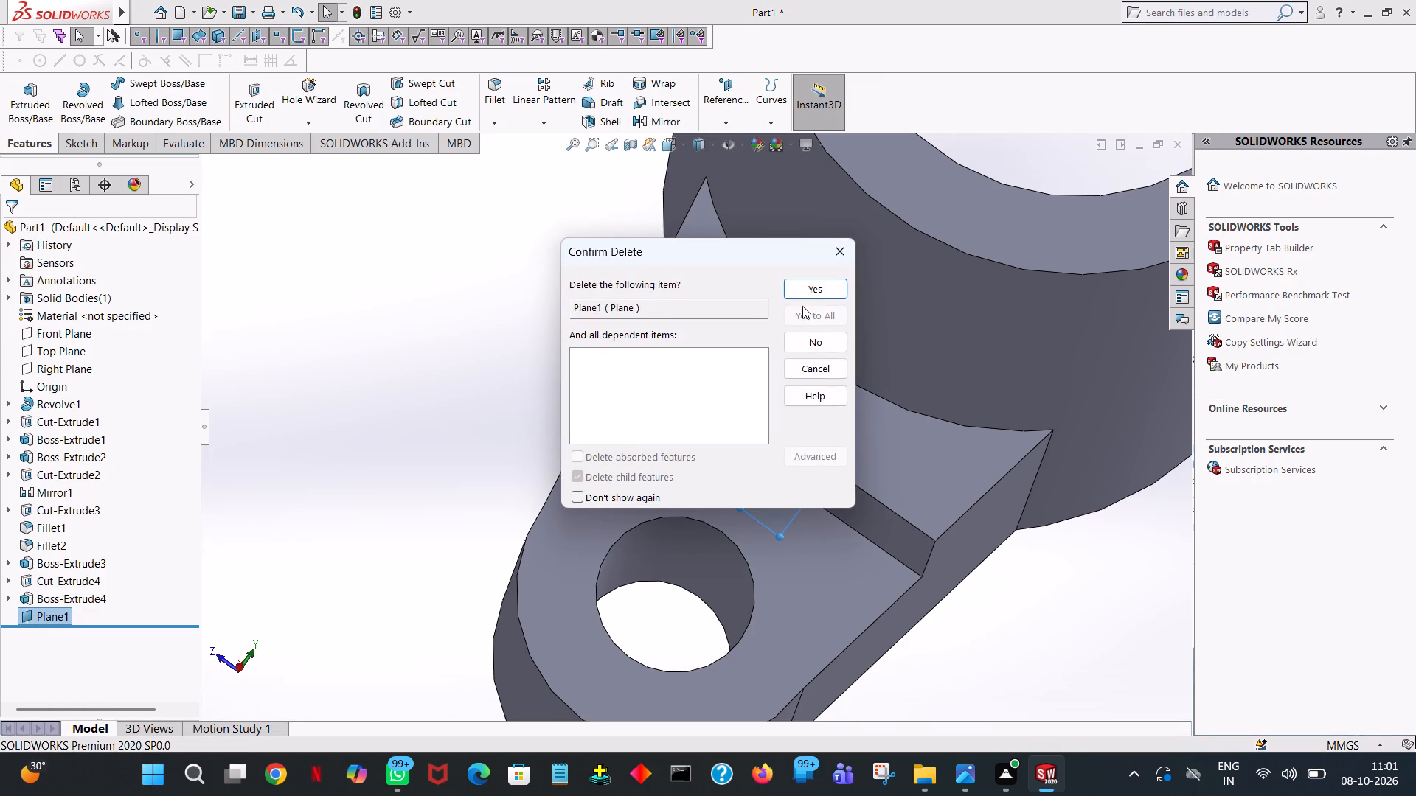
left_click(824, 283)
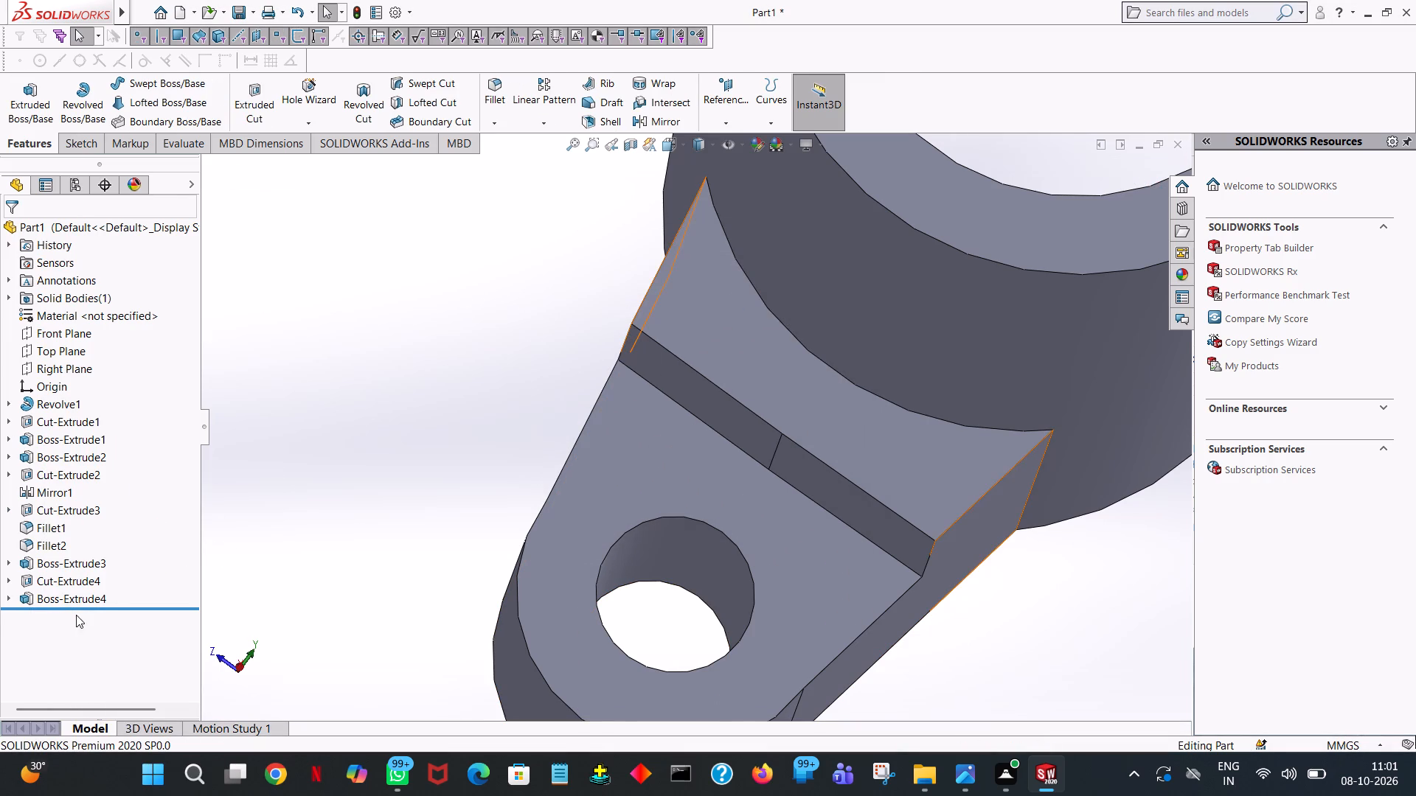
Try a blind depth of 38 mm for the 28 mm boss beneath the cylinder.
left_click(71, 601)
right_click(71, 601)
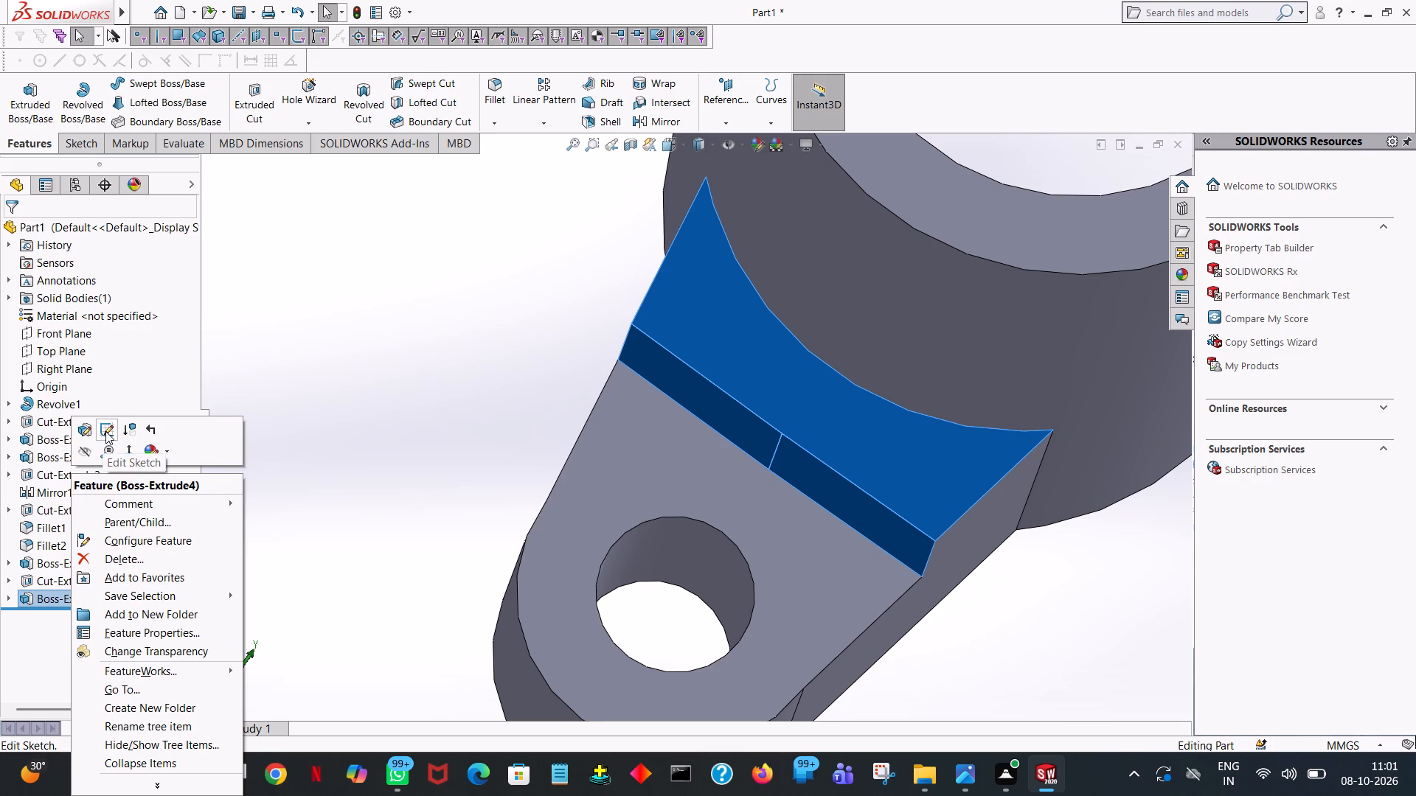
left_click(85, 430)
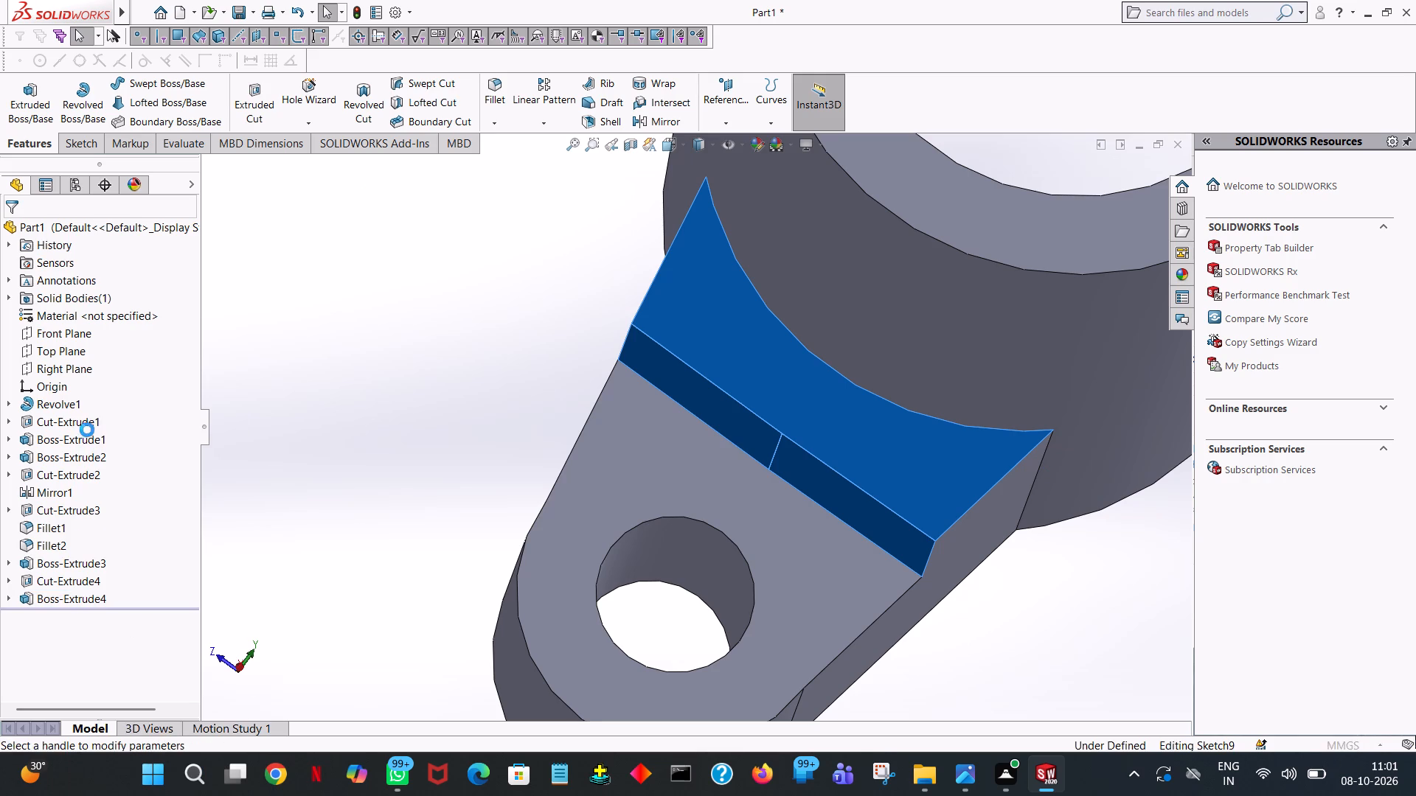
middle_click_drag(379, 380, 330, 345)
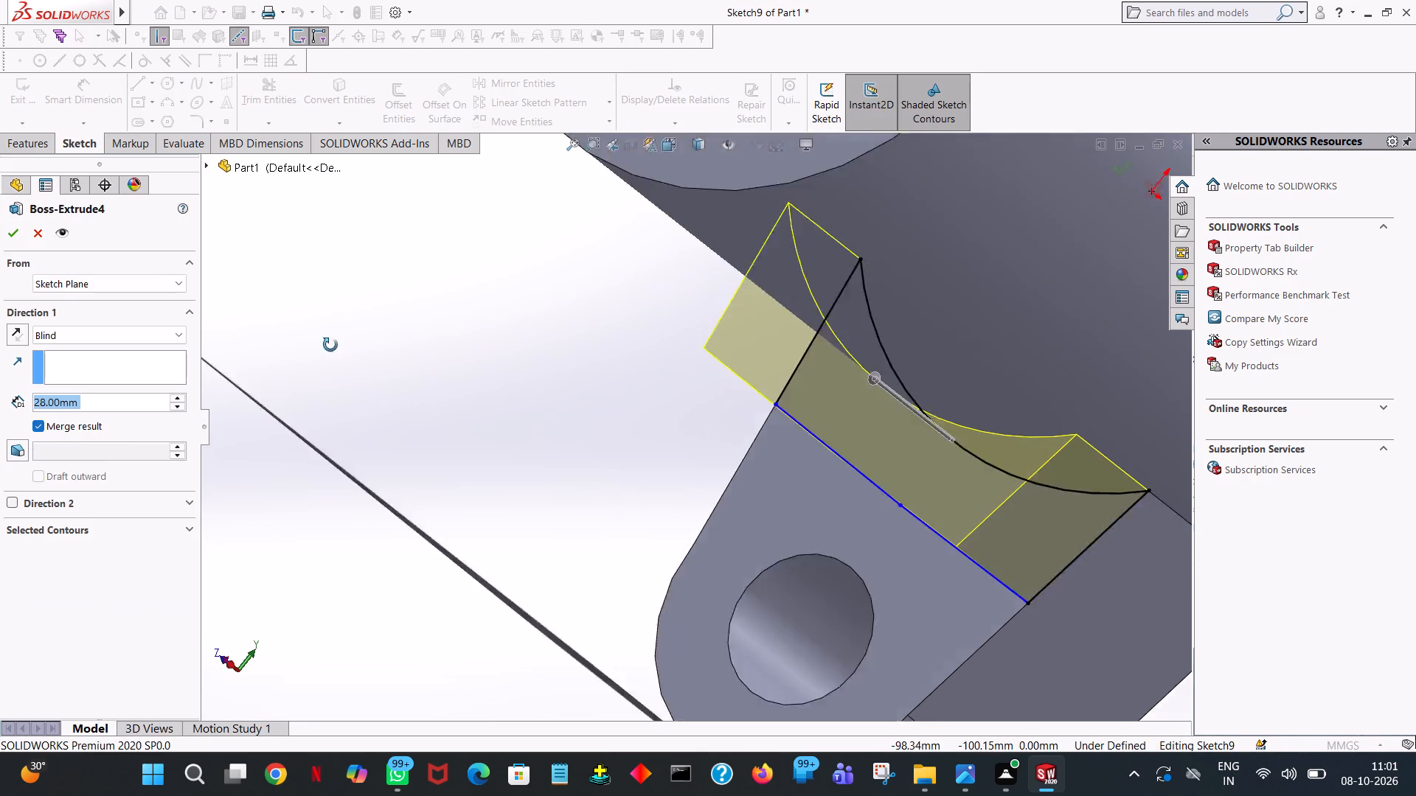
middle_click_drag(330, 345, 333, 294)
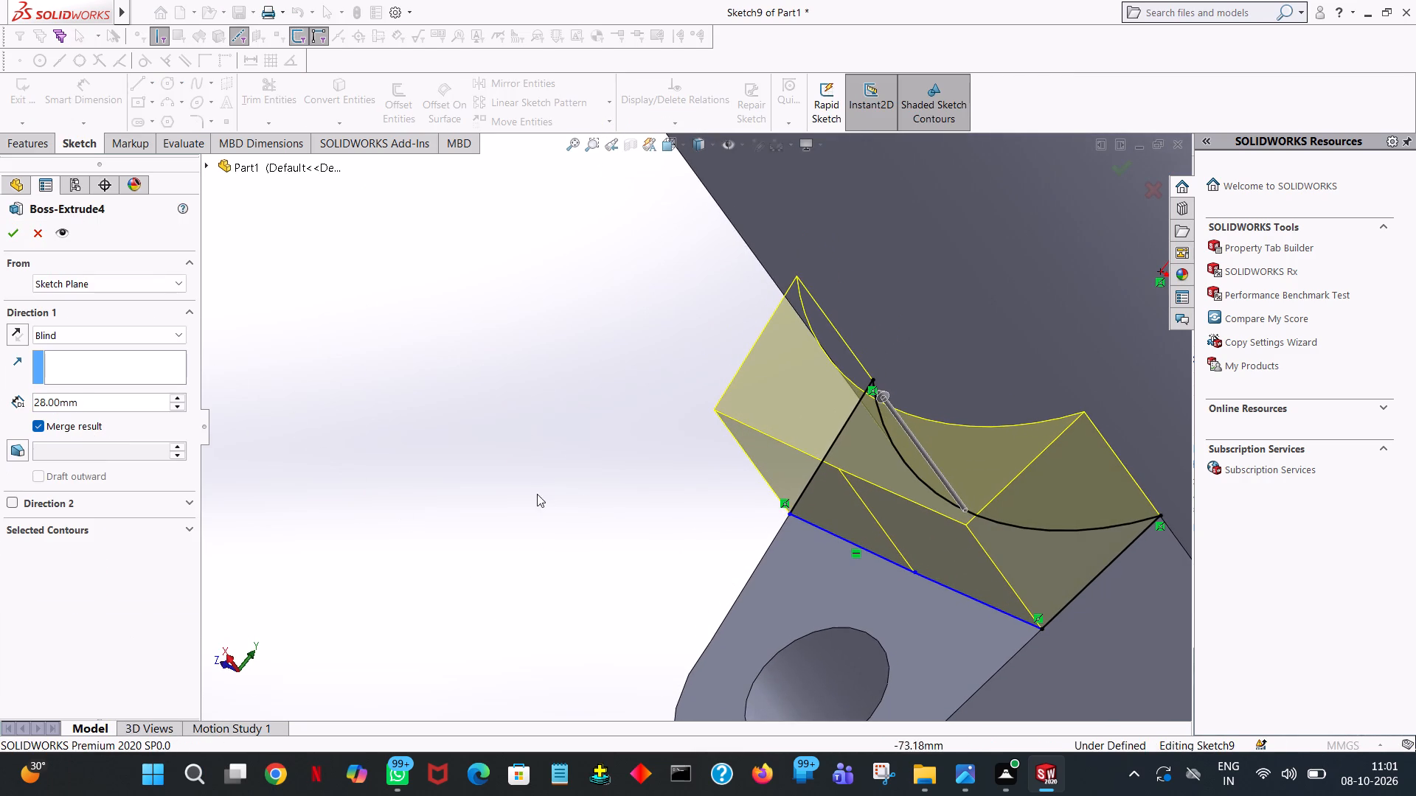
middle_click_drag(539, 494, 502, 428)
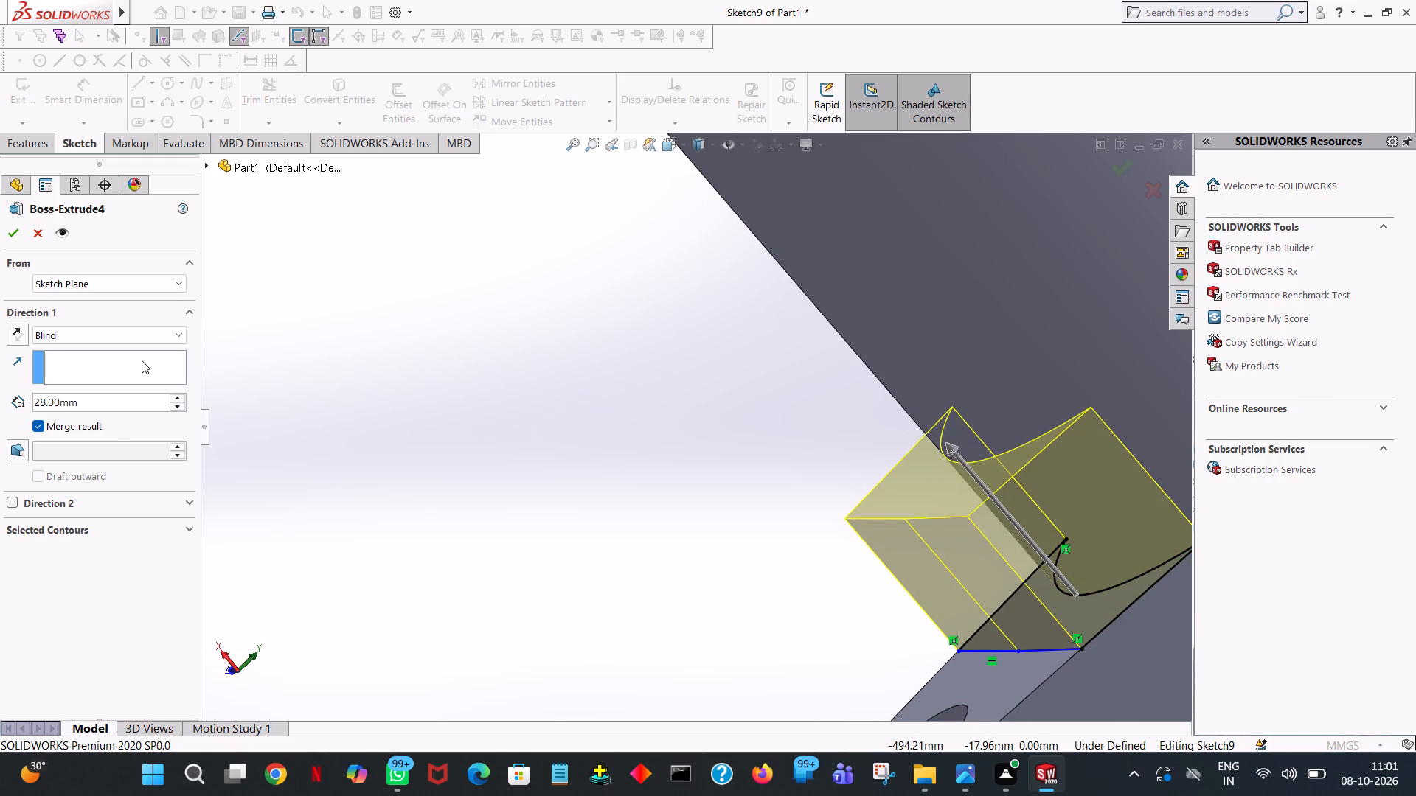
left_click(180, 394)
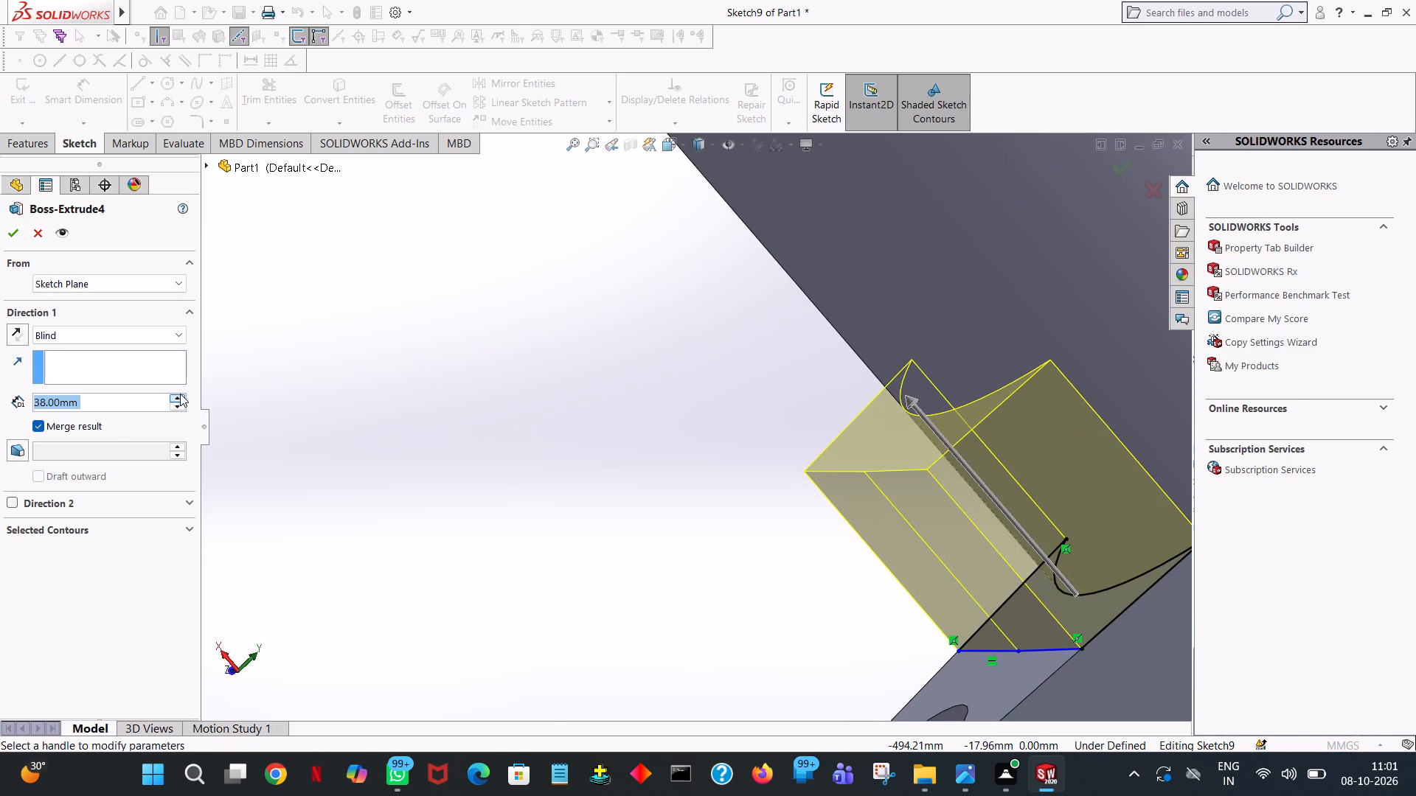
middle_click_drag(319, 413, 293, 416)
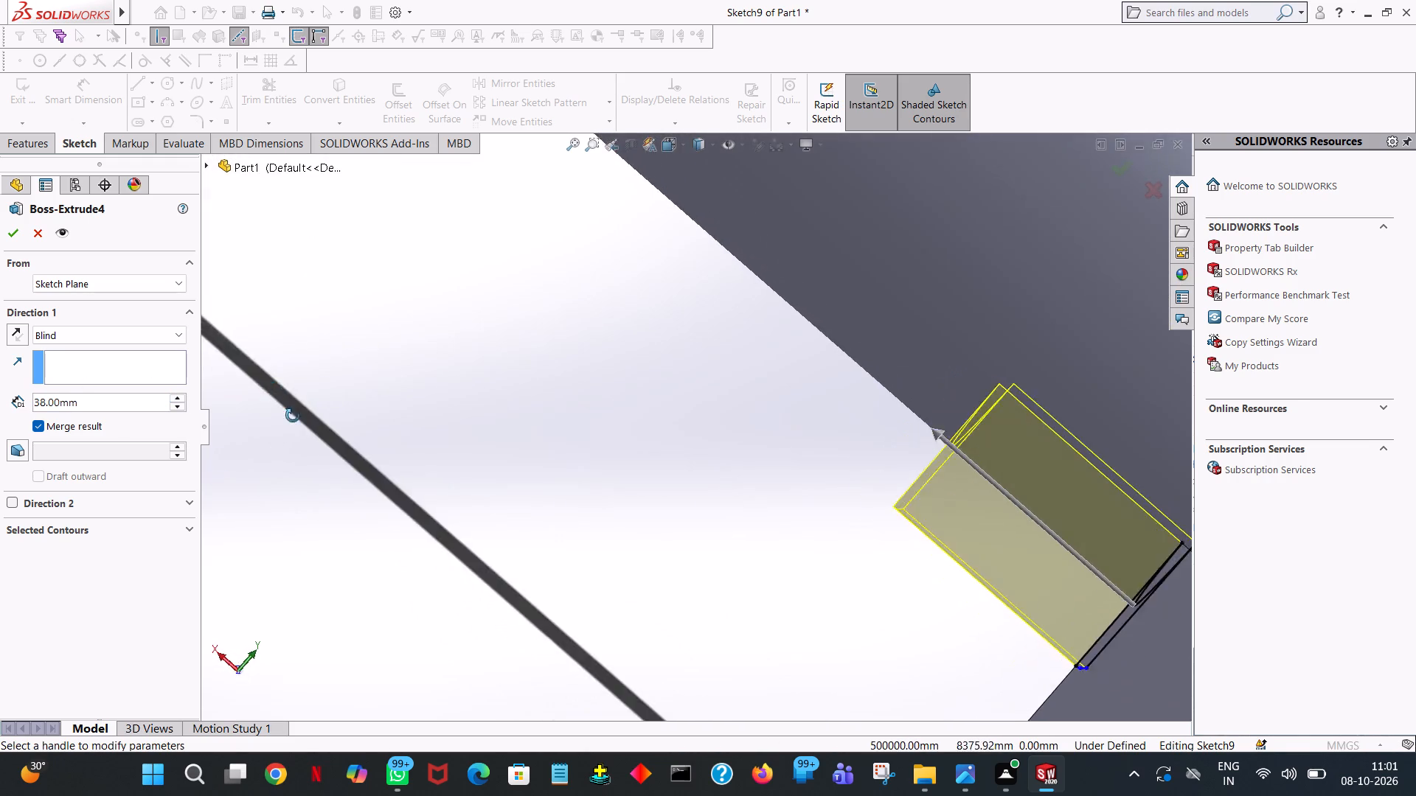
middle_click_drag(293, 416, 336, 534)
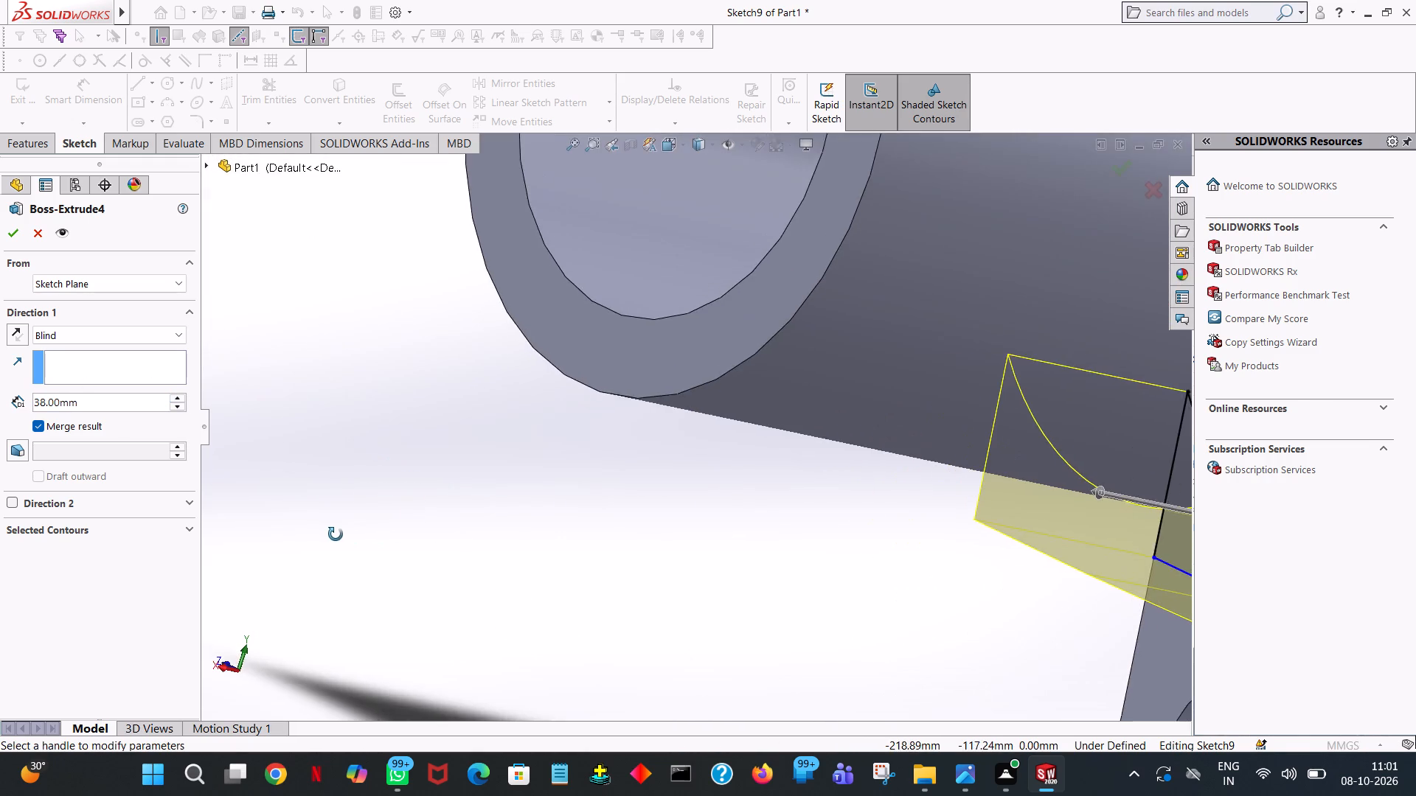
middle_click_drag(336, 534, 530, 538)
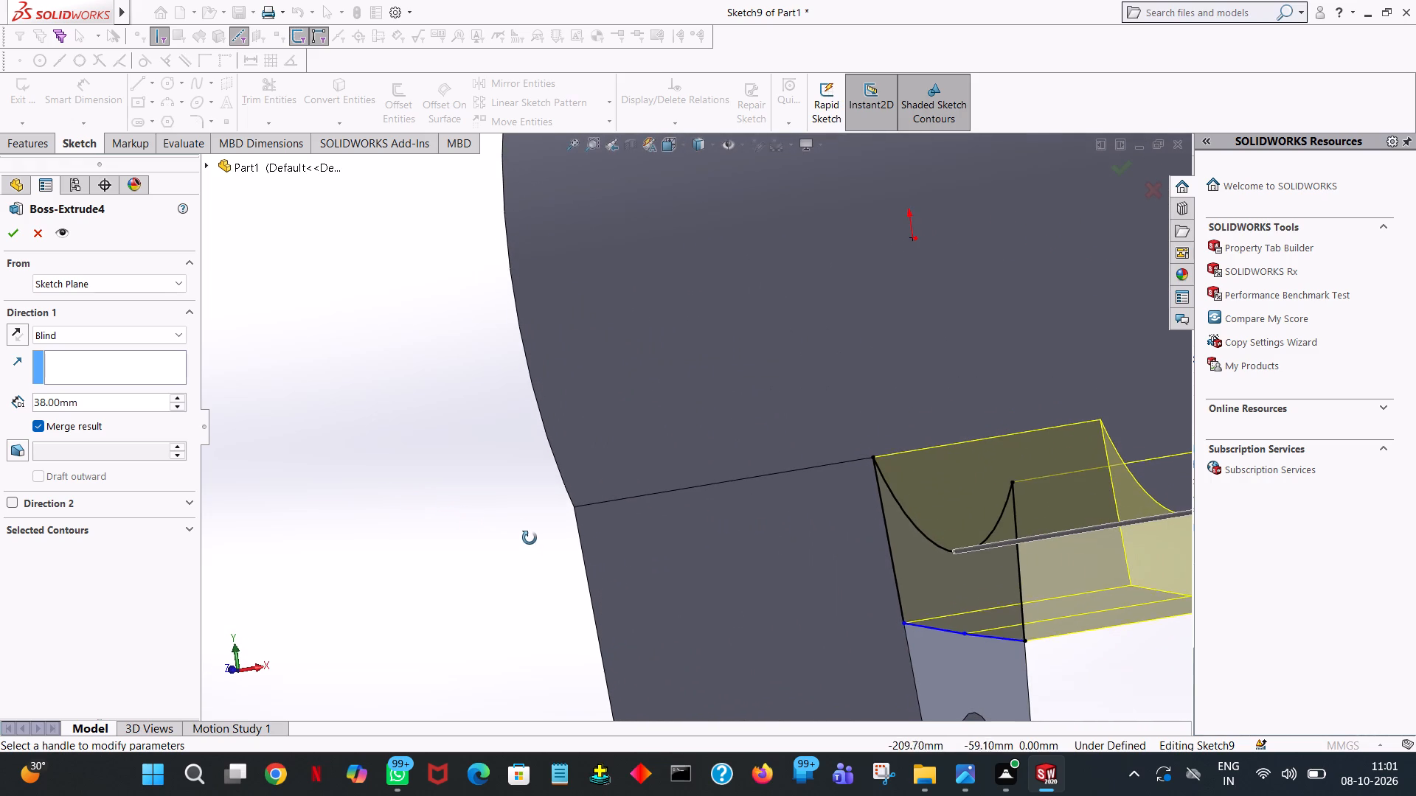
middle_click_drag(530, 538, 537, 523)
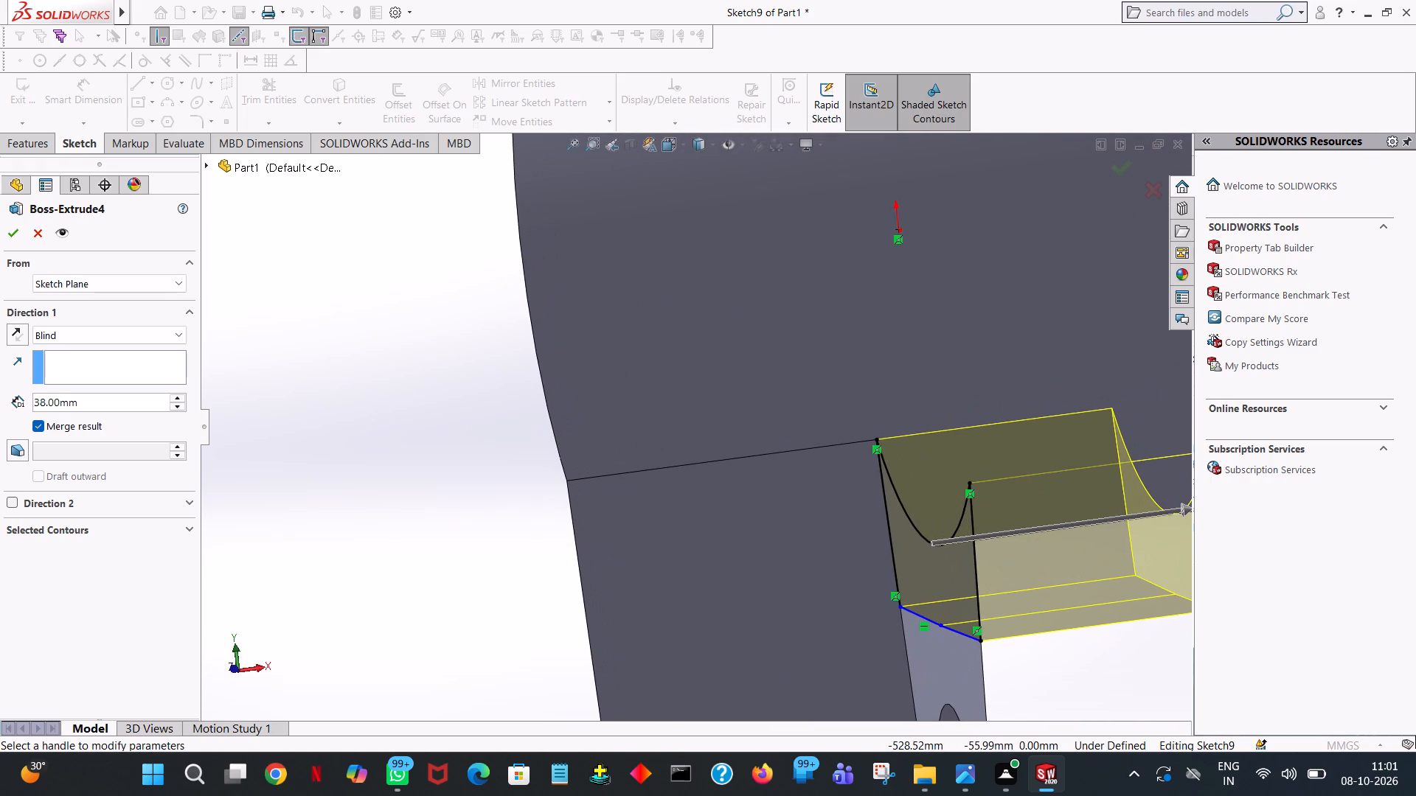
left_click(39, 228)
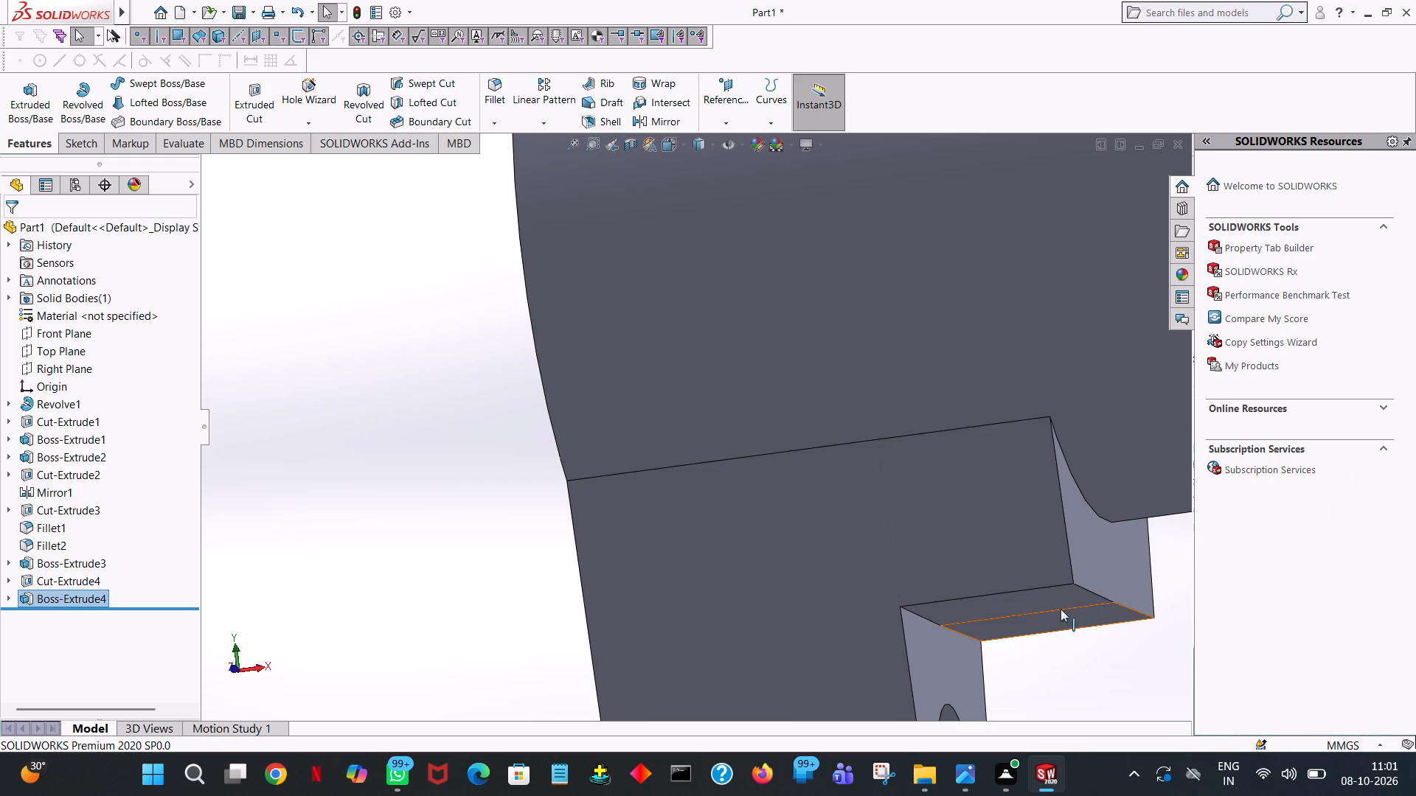
Start an extruded cut at the edge dividing the two lower faces of the 28 mm boss.
middle_click_drag(1087, 584, 1041, 186)
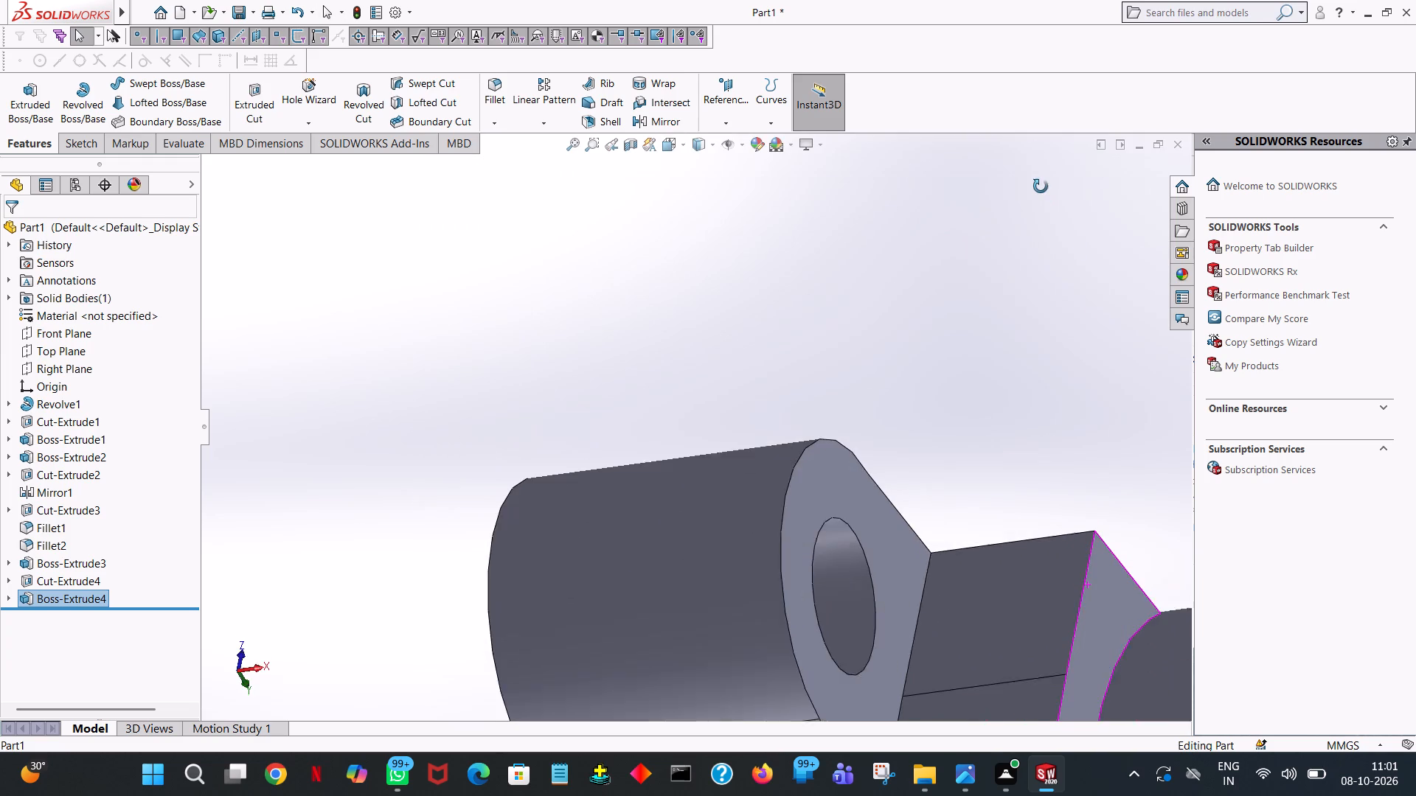
middle_click_drag(1041, 186, 1114, 498)
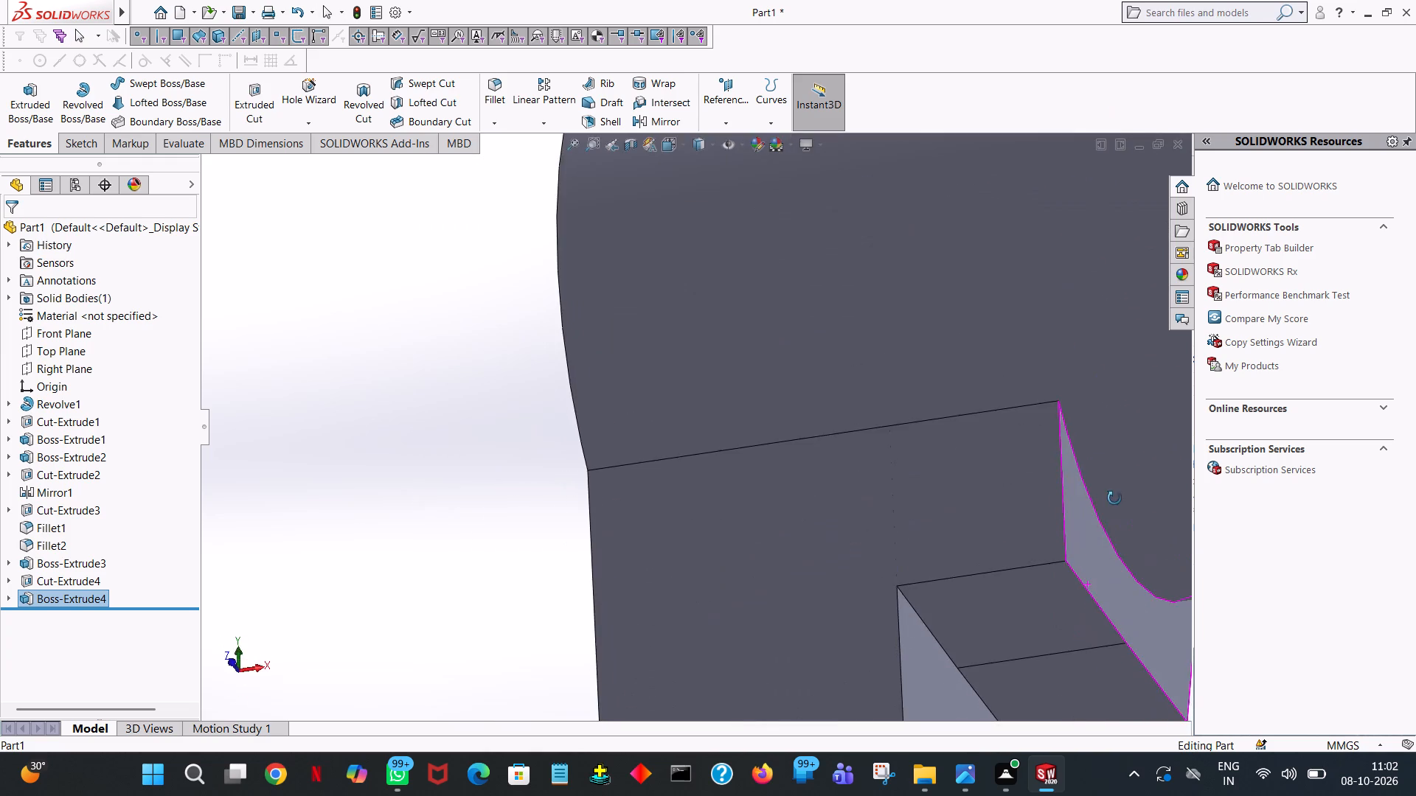
middle_click_drag(1114, 498, 1122, 134)
middle_click_drag(867, 554, 867, 545)
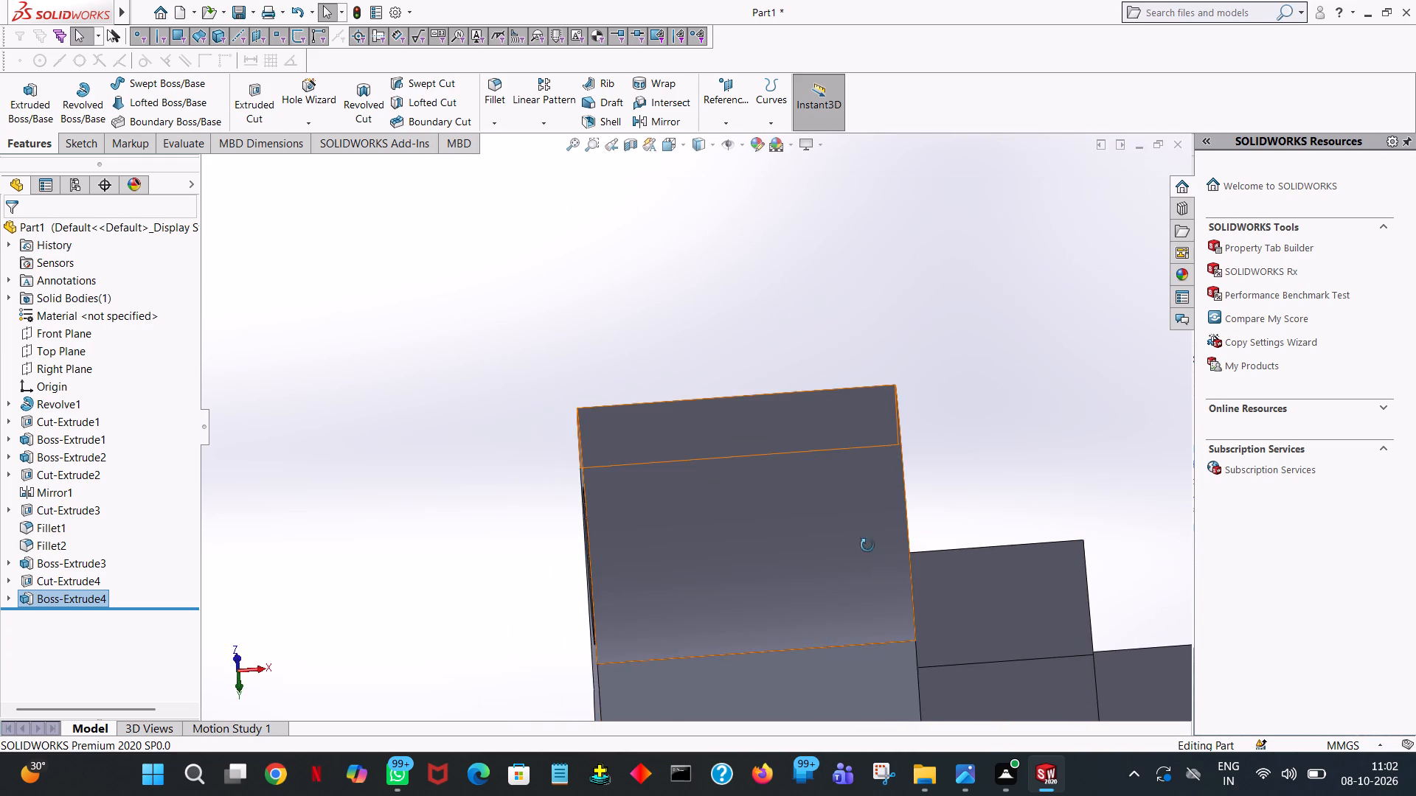
middle_click_drag(867, 545, 894, 334)
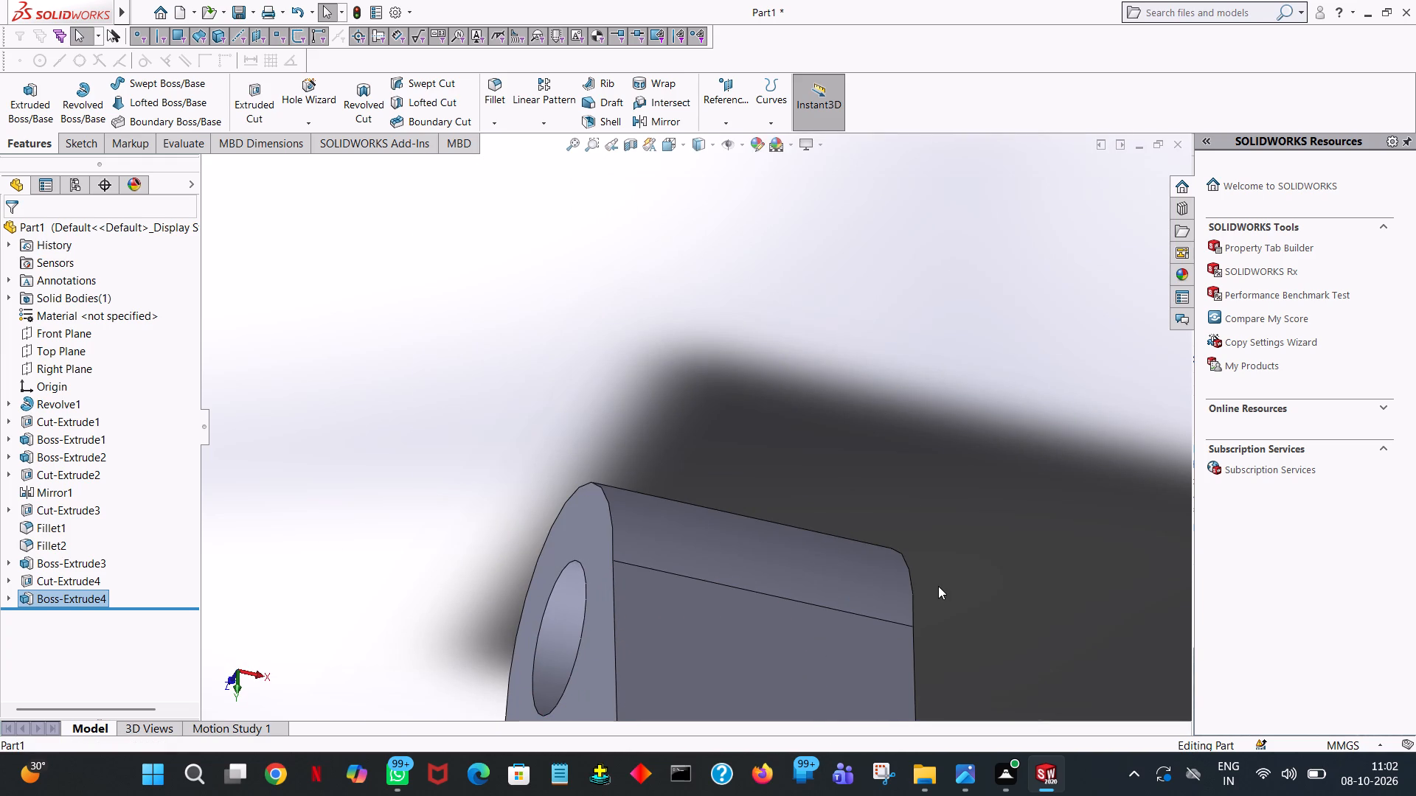
scroll(938, 586, "down", 4, "ctrl")
scroll(952, 611, "up", 9, "ctrl")
middle_click_drag(931, 598, 844, 705, "ctrl")
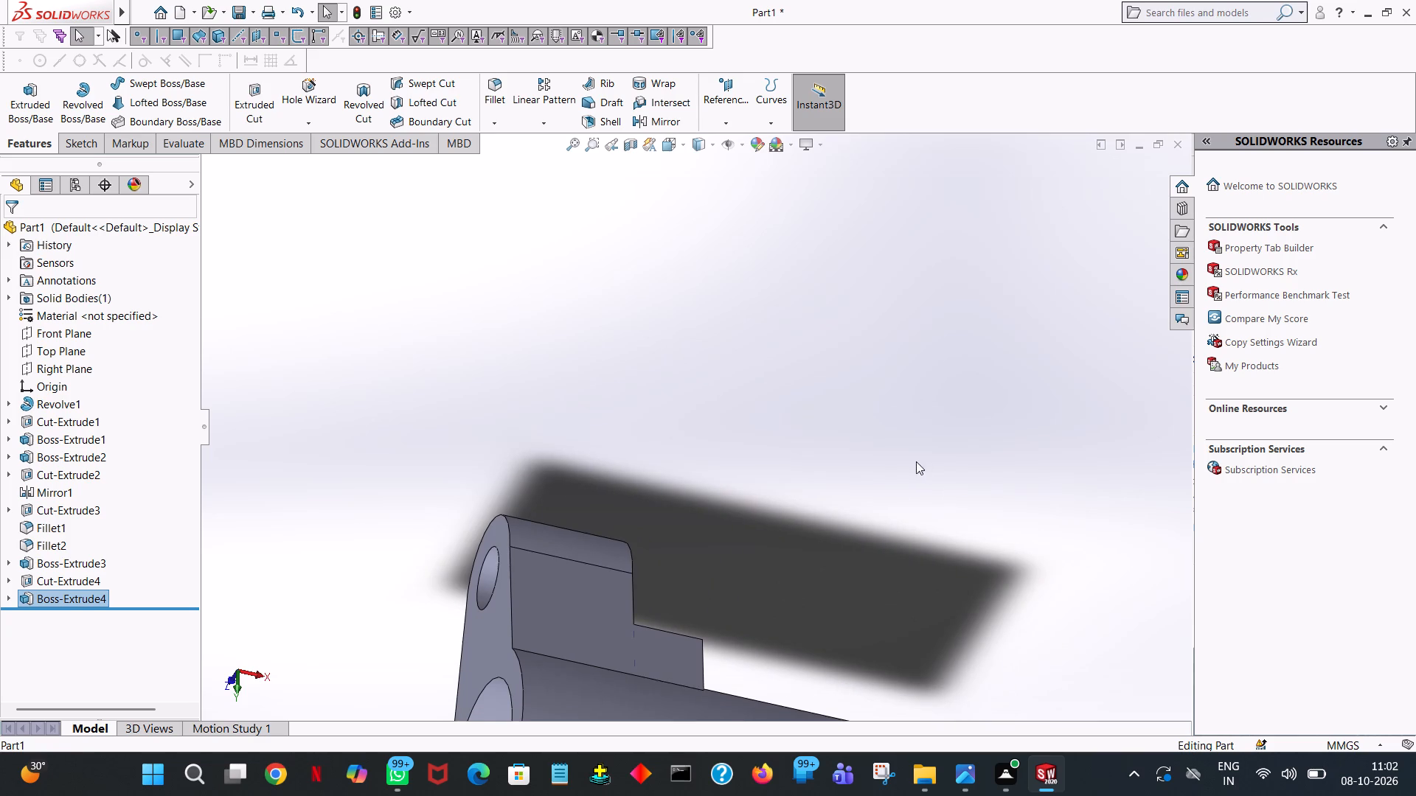
middle_click_drag(884, 506, 822, 688)
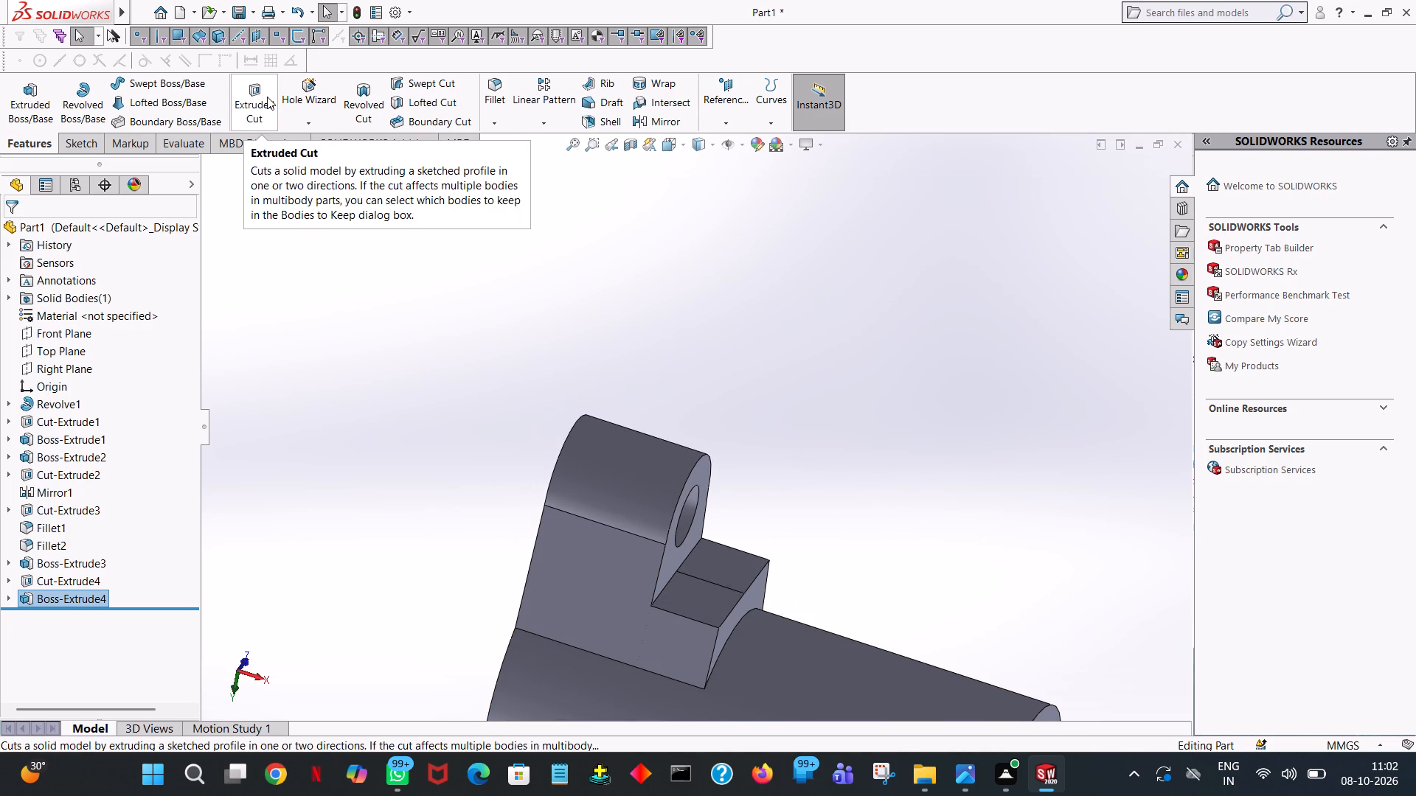
left_click(721, 603)
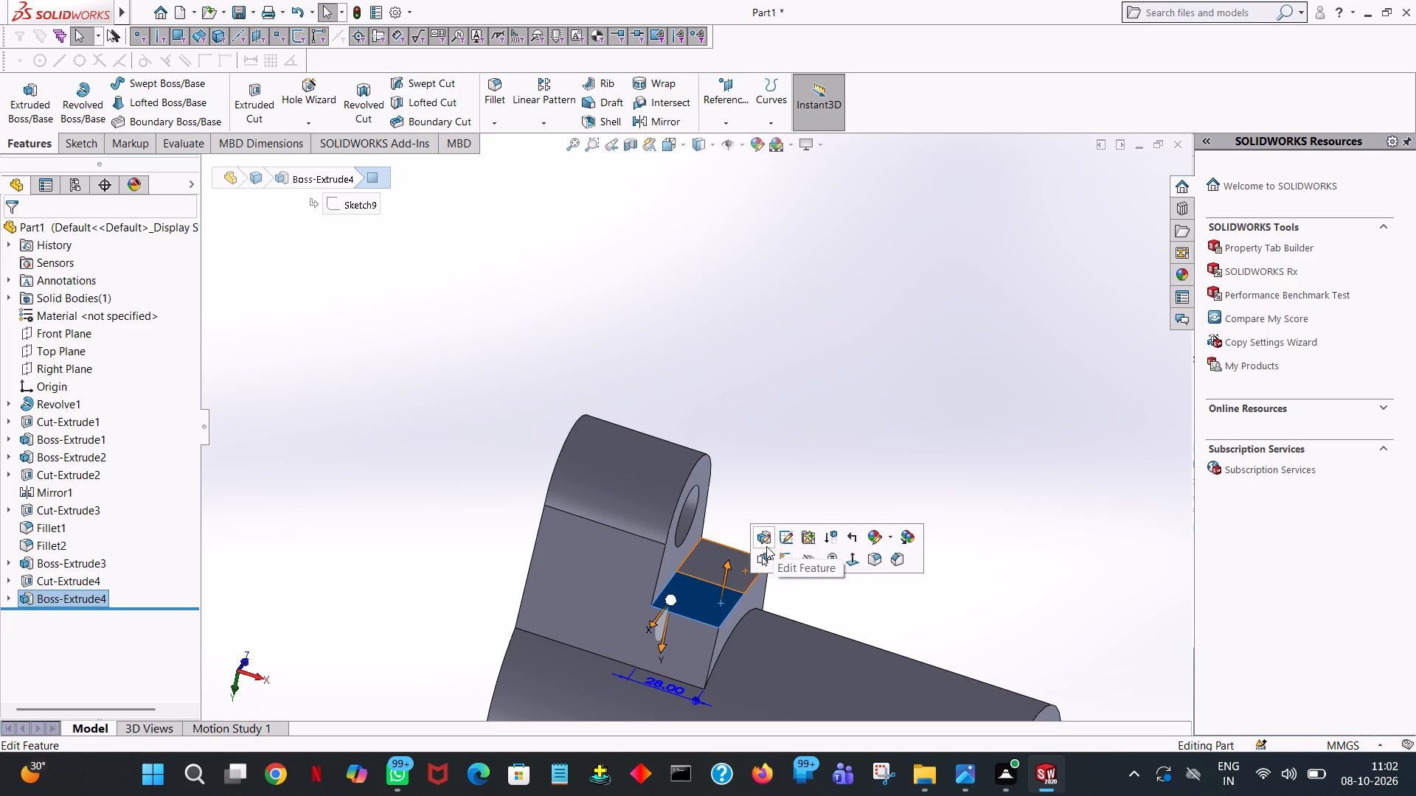
left_click(794, 423)
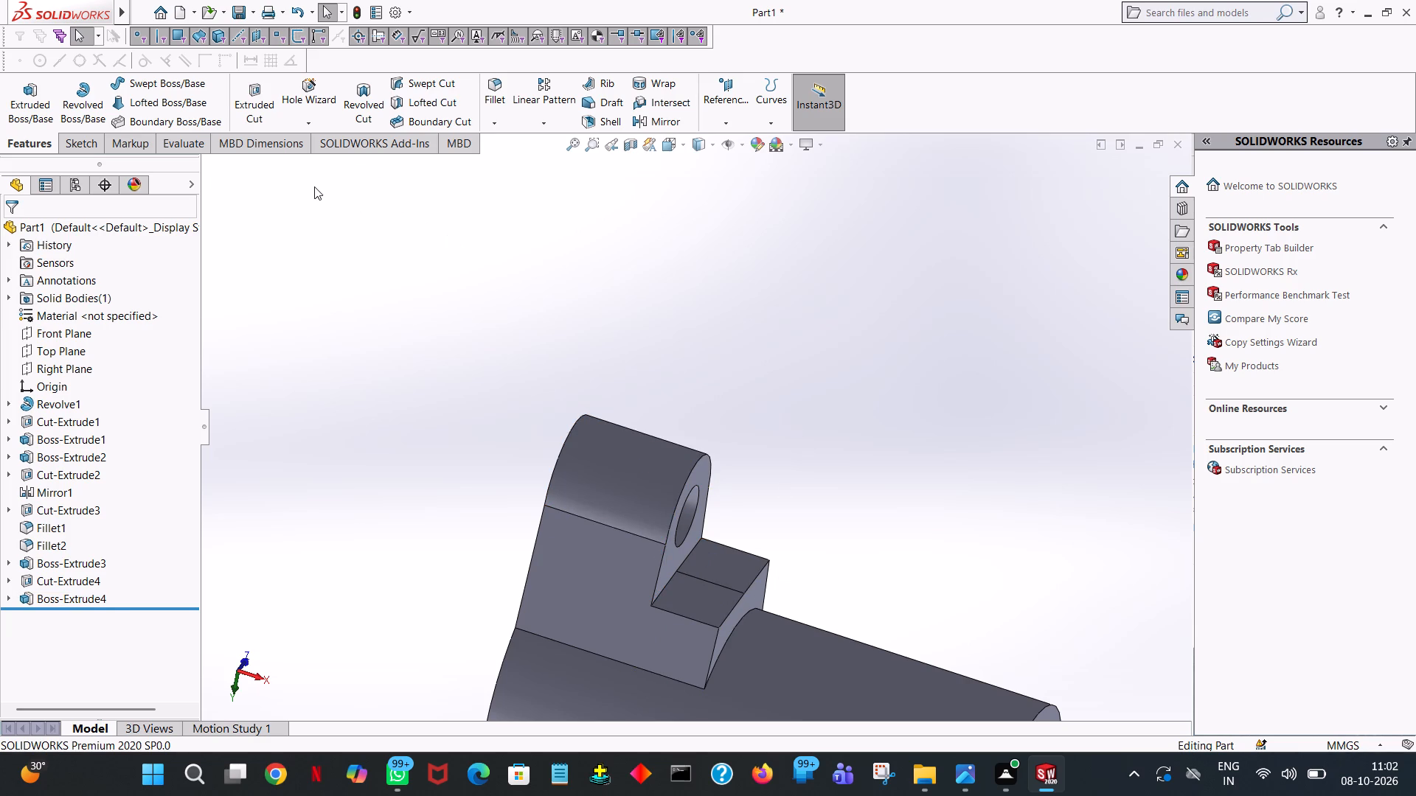
left_click(255, 109)
left_click(714, 584)
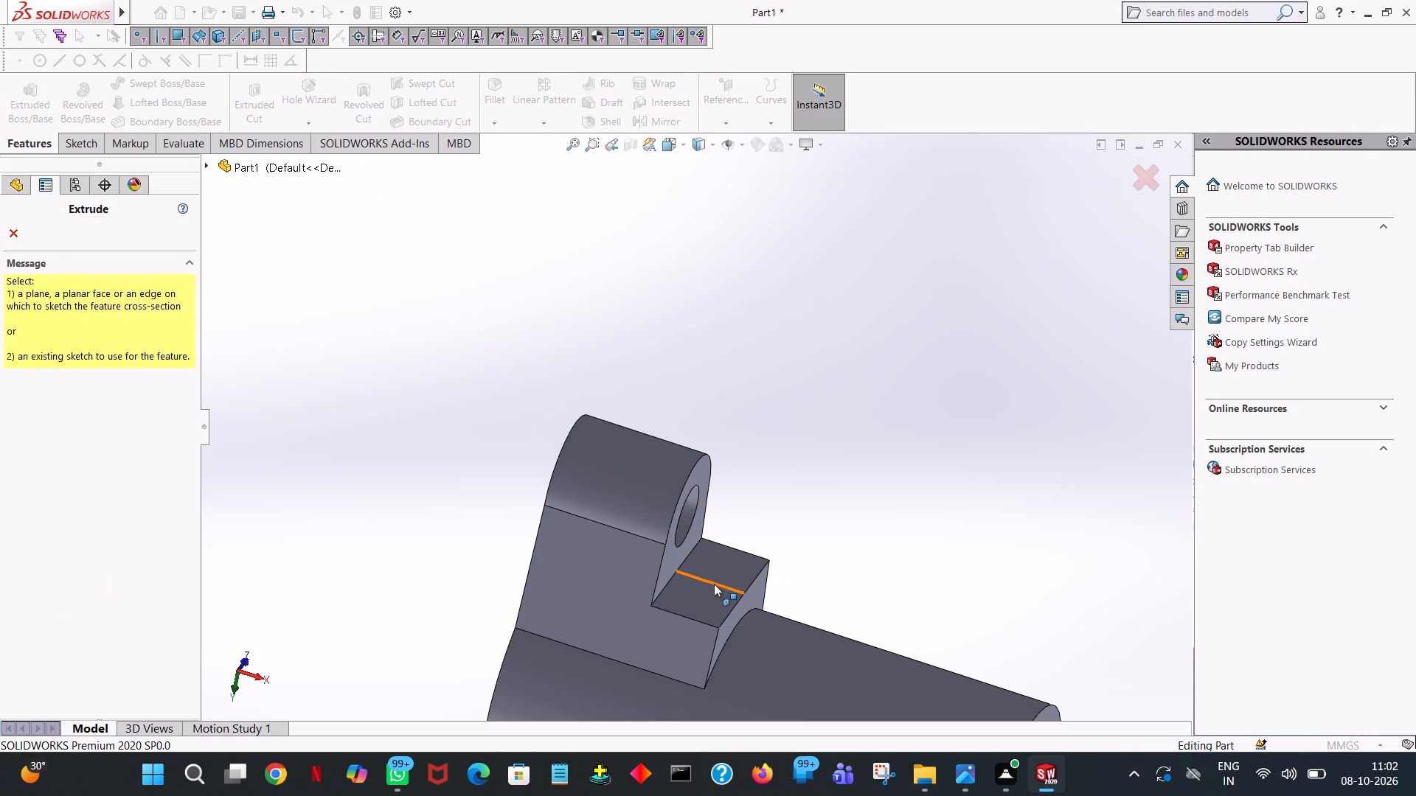
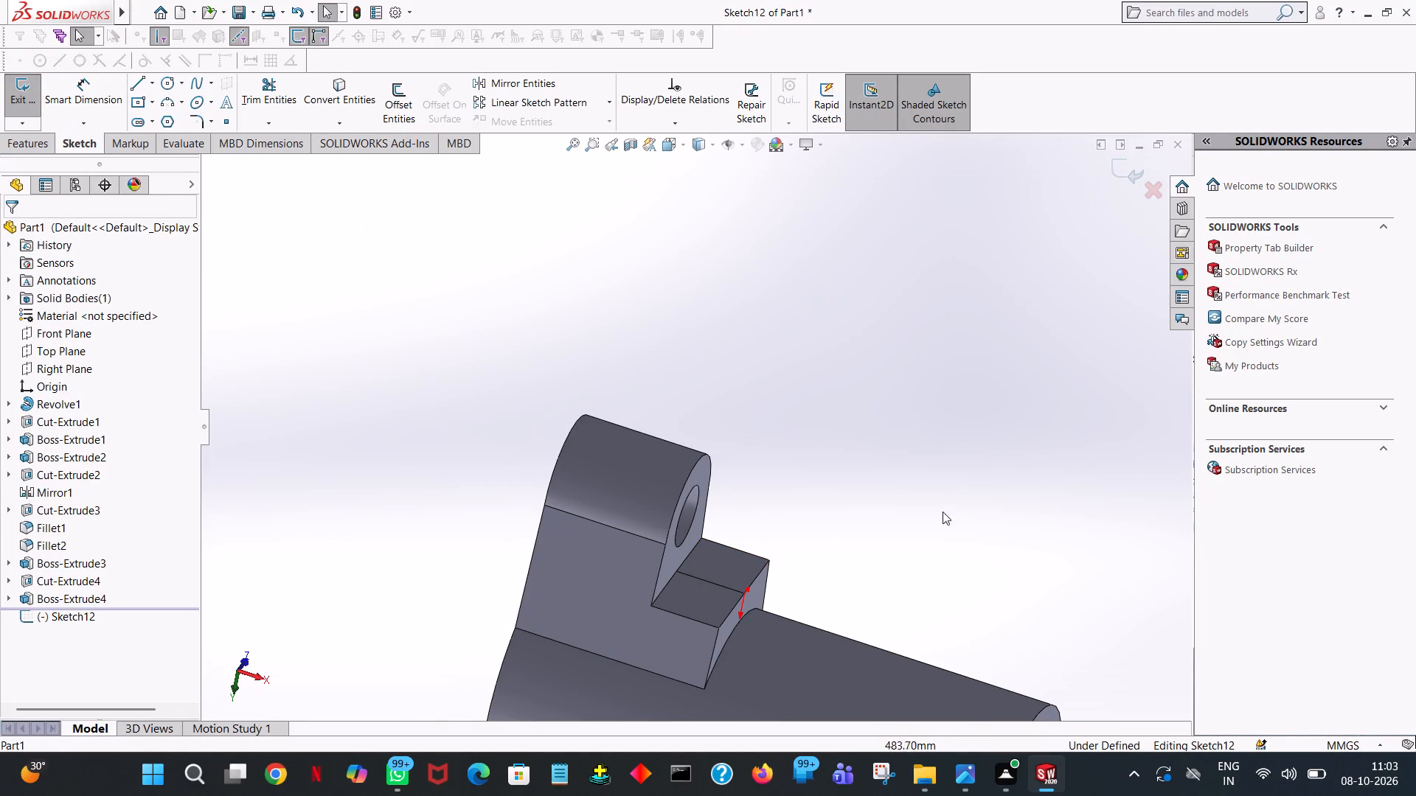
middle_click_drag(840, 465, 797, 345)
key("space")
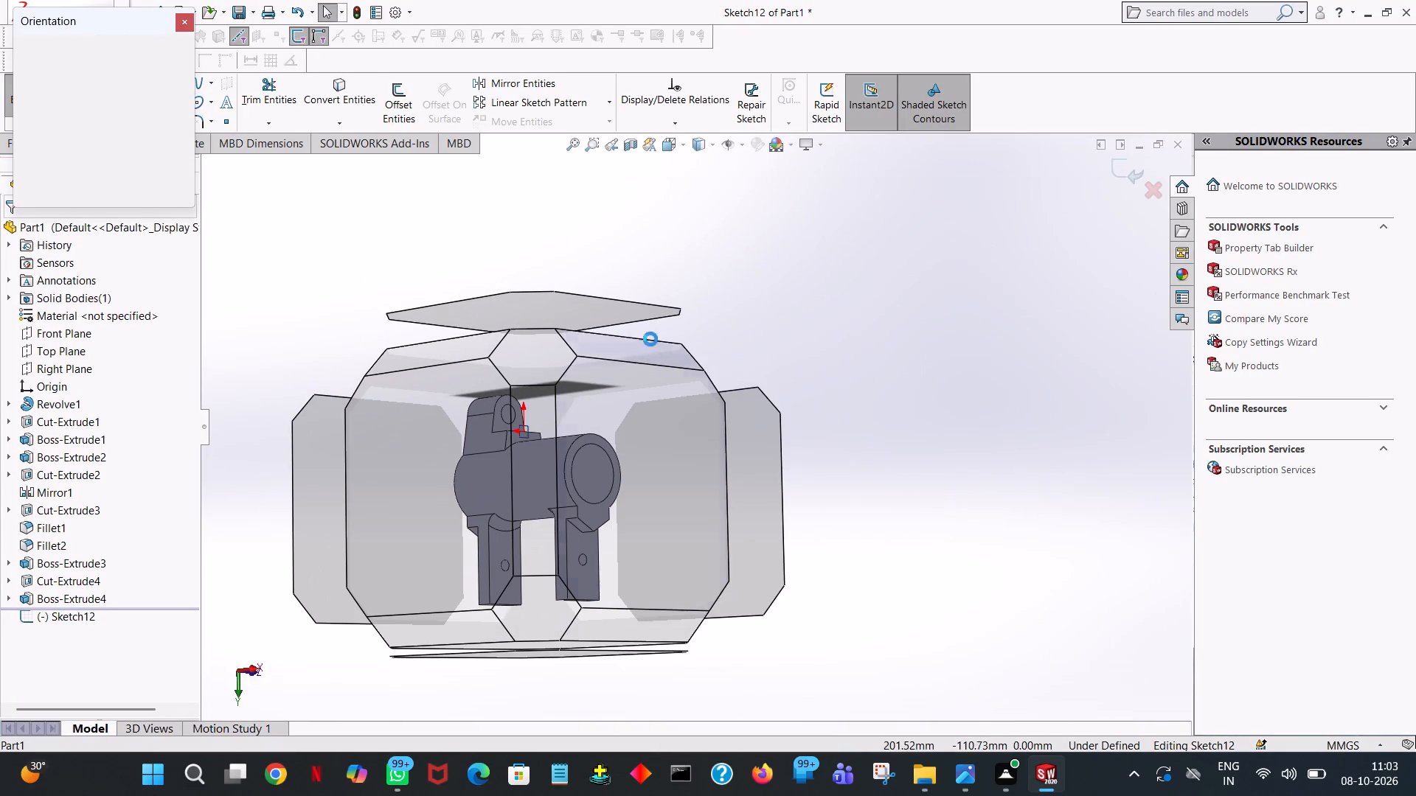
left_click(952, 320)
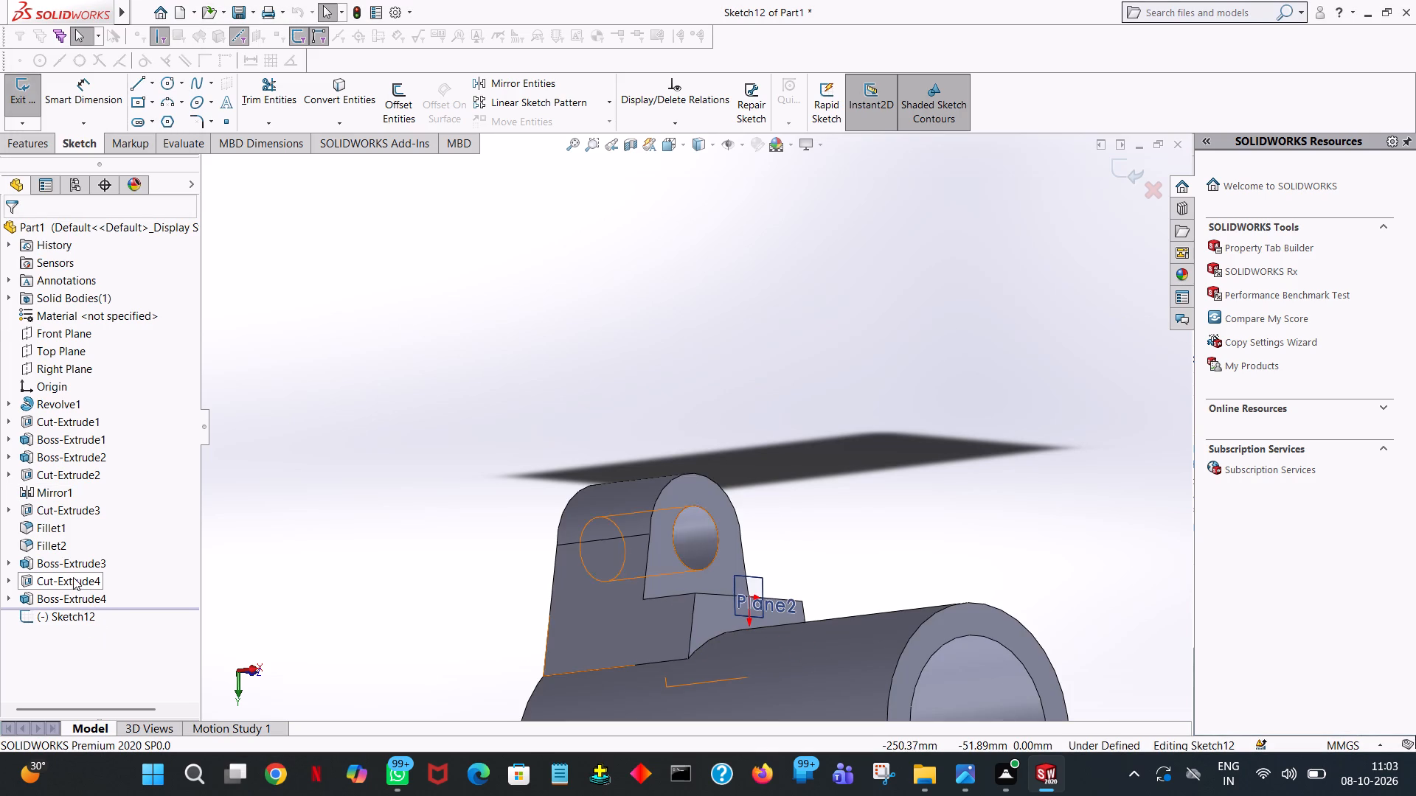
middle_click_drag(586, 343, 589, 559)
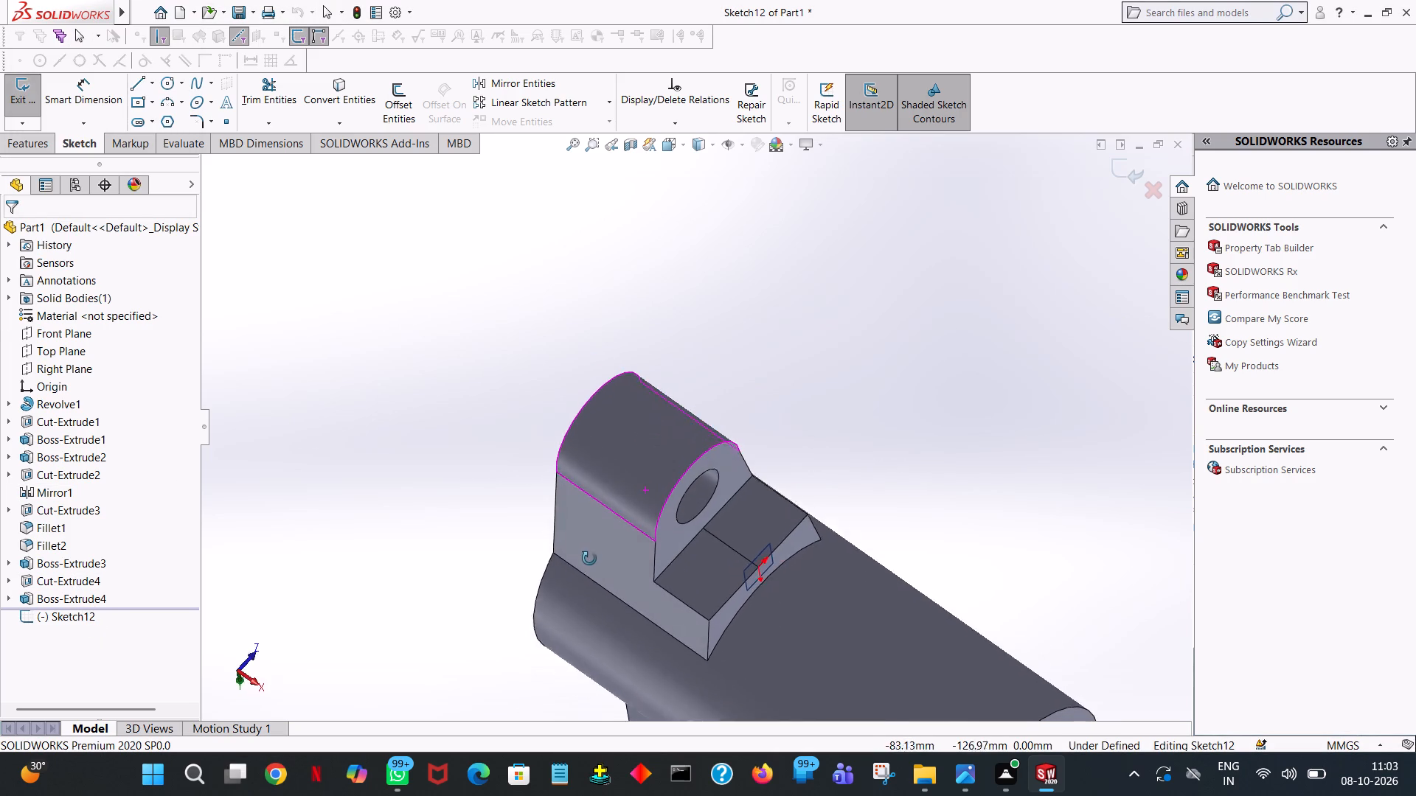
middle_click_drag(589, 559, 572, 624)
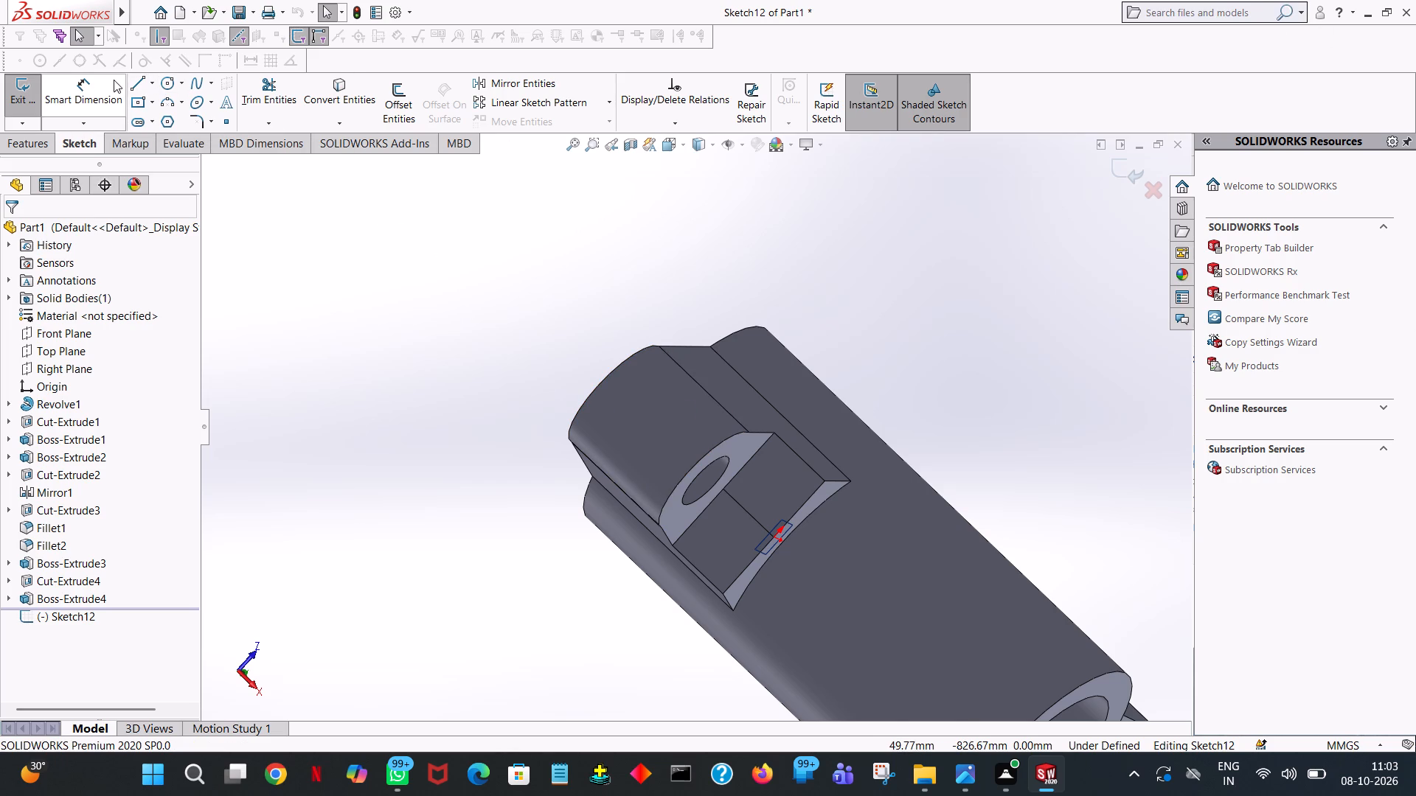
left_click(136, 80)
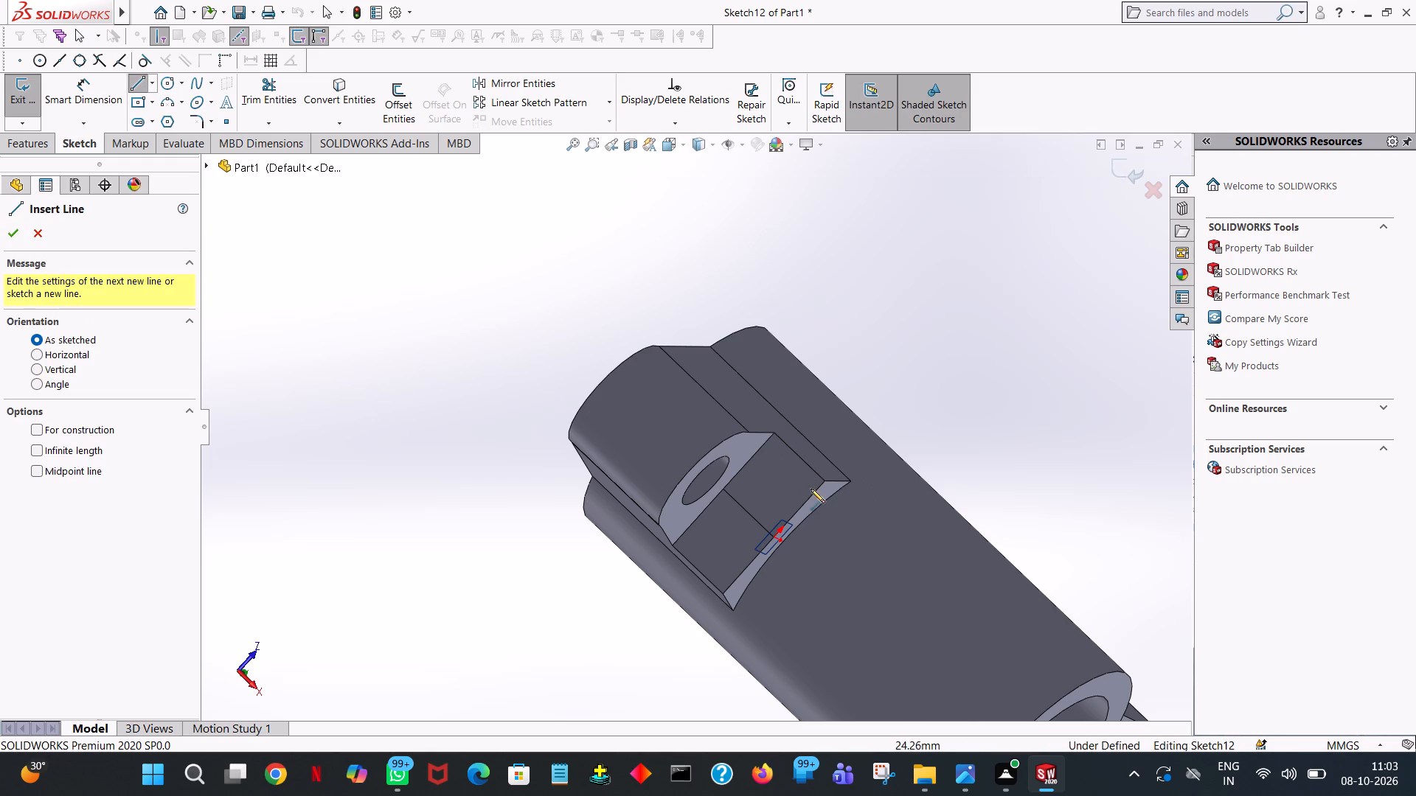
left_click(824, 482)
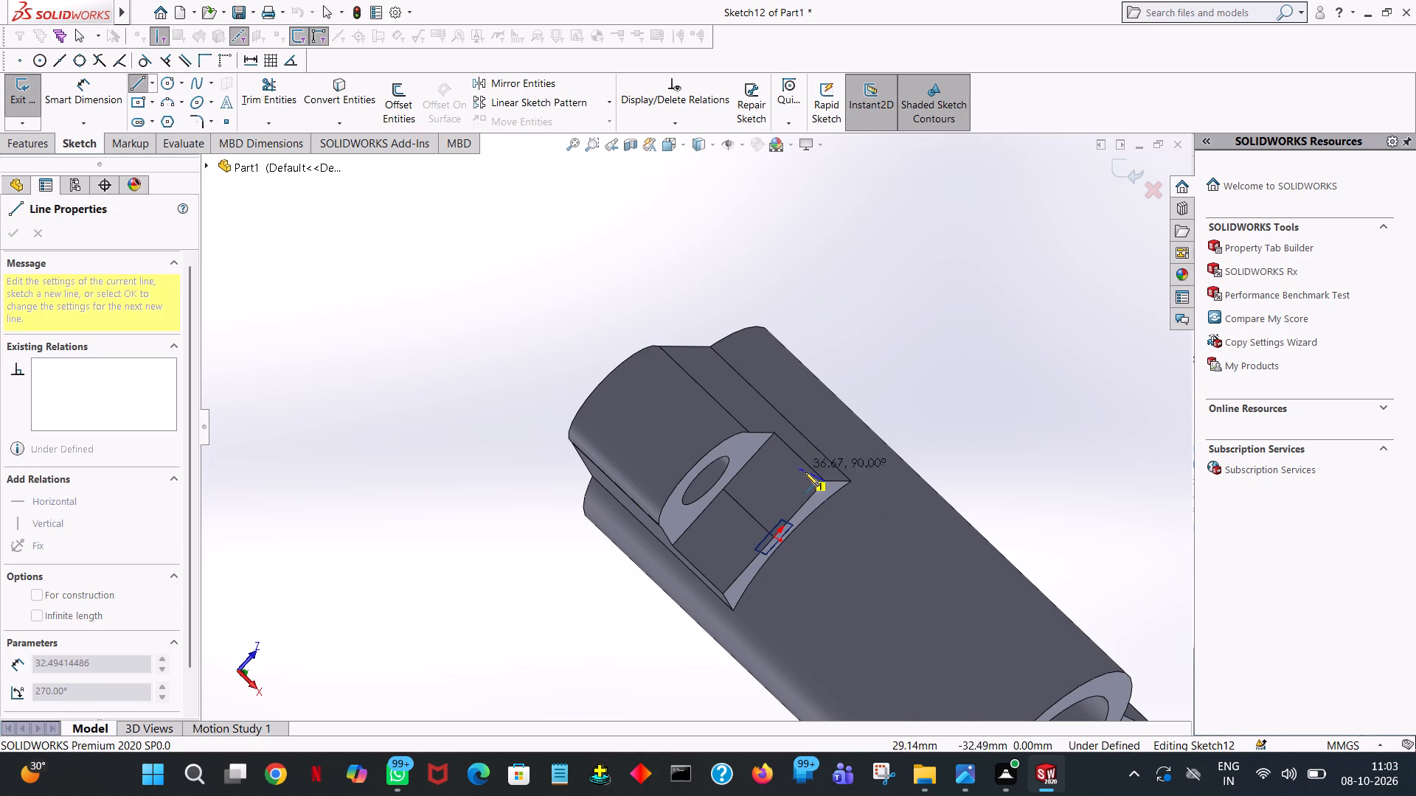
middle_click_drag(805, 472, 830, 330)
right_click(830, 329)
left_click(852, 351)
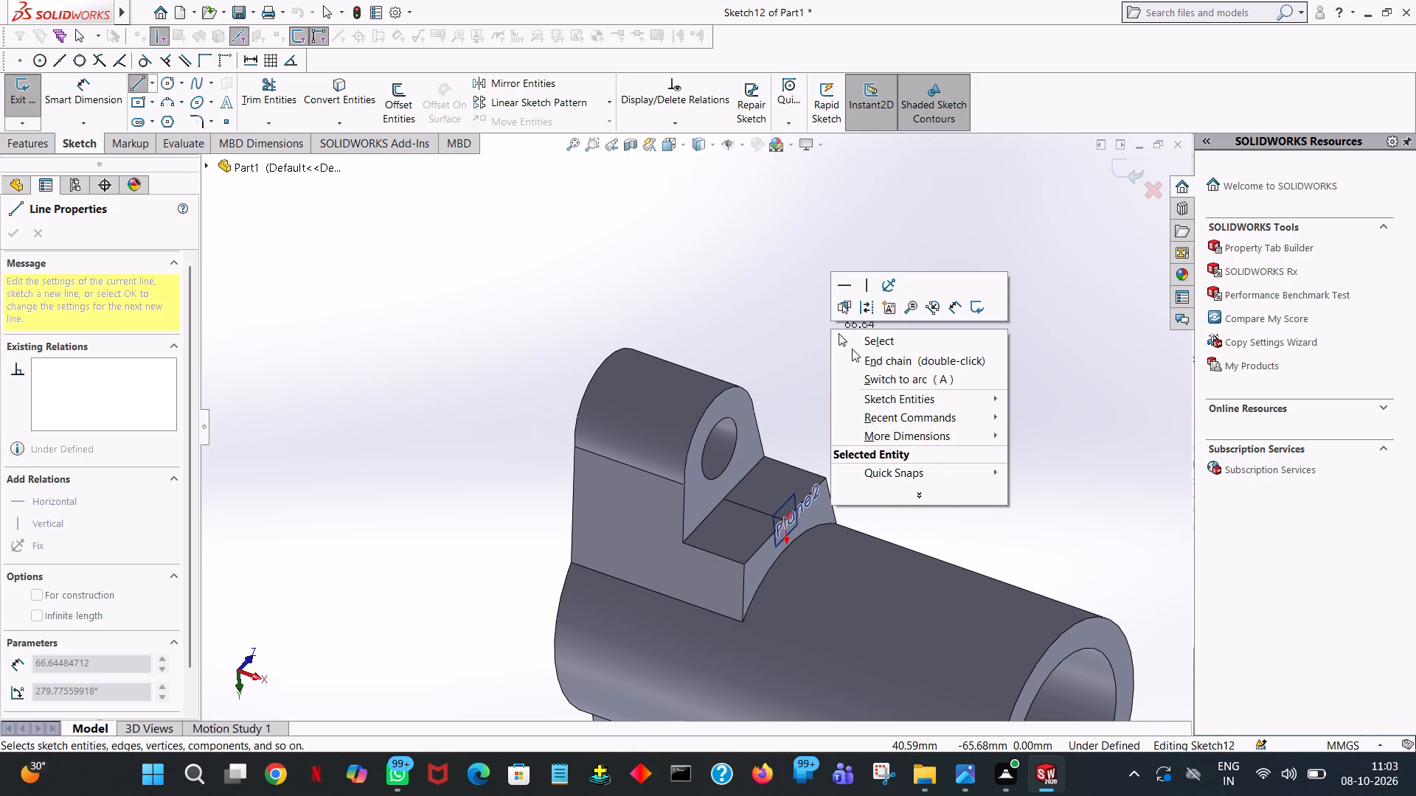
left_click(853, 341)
Leave the empty cut sketch and delete the reference plane Plane2.
left_click(23, 88)
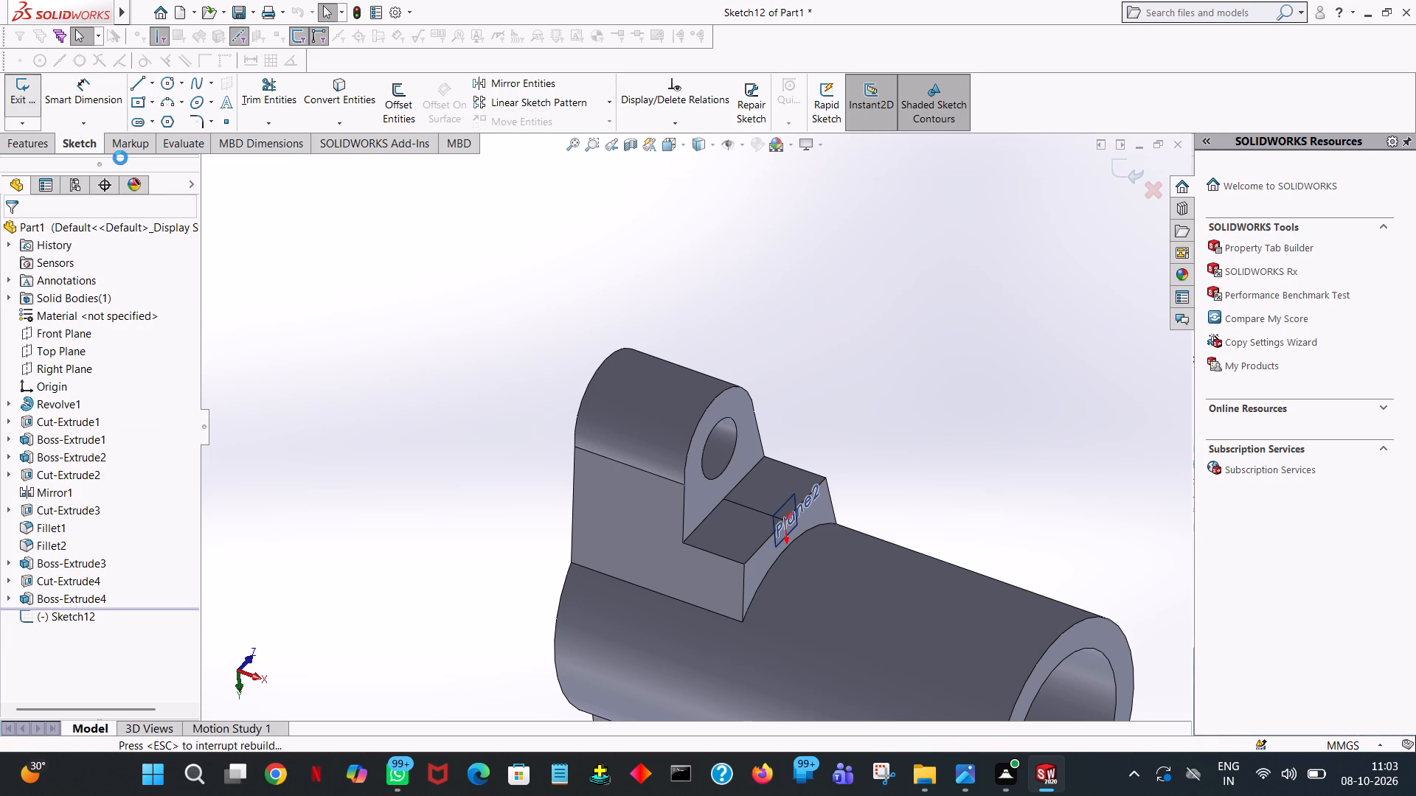
left_click(61, 617)
right_click(60, 617)
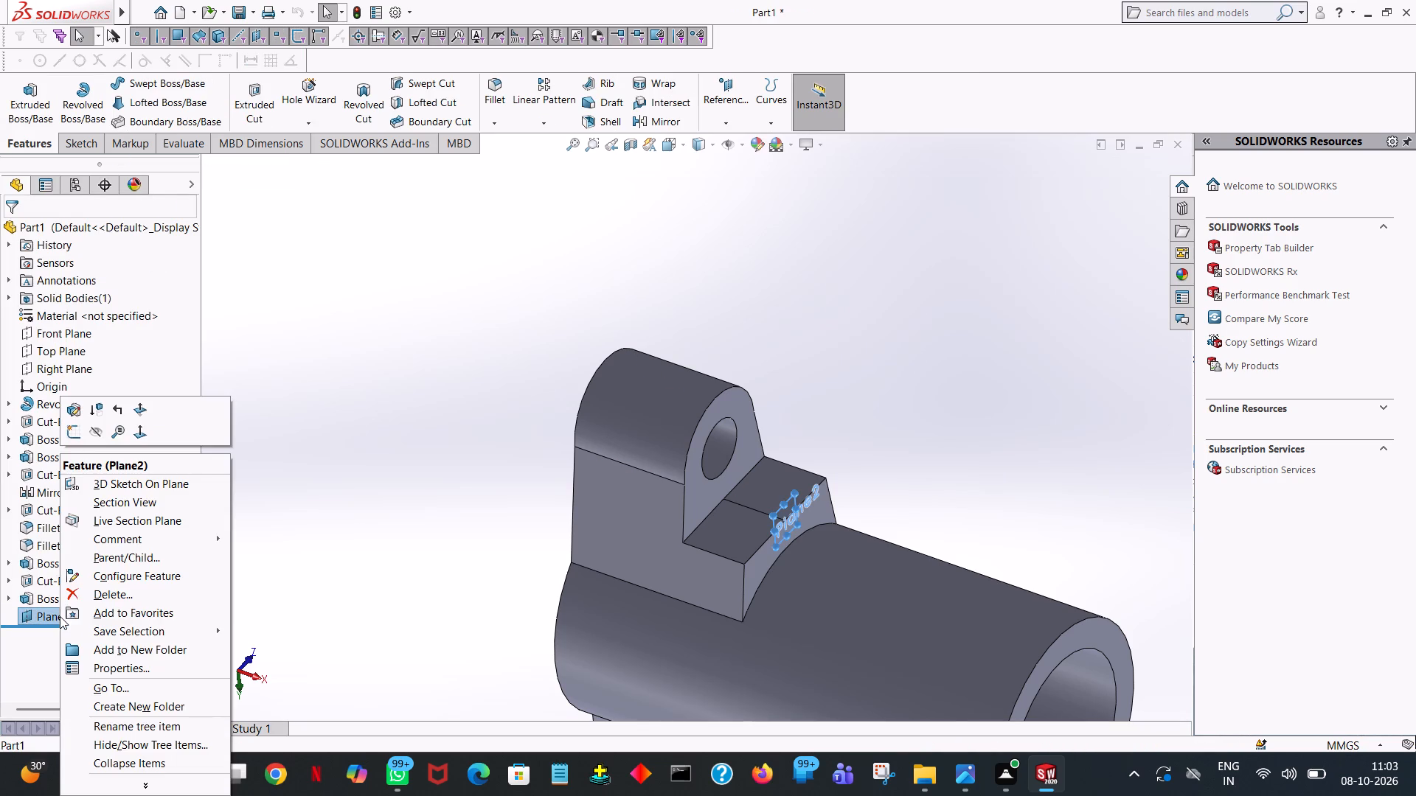
left_click(70, 595)
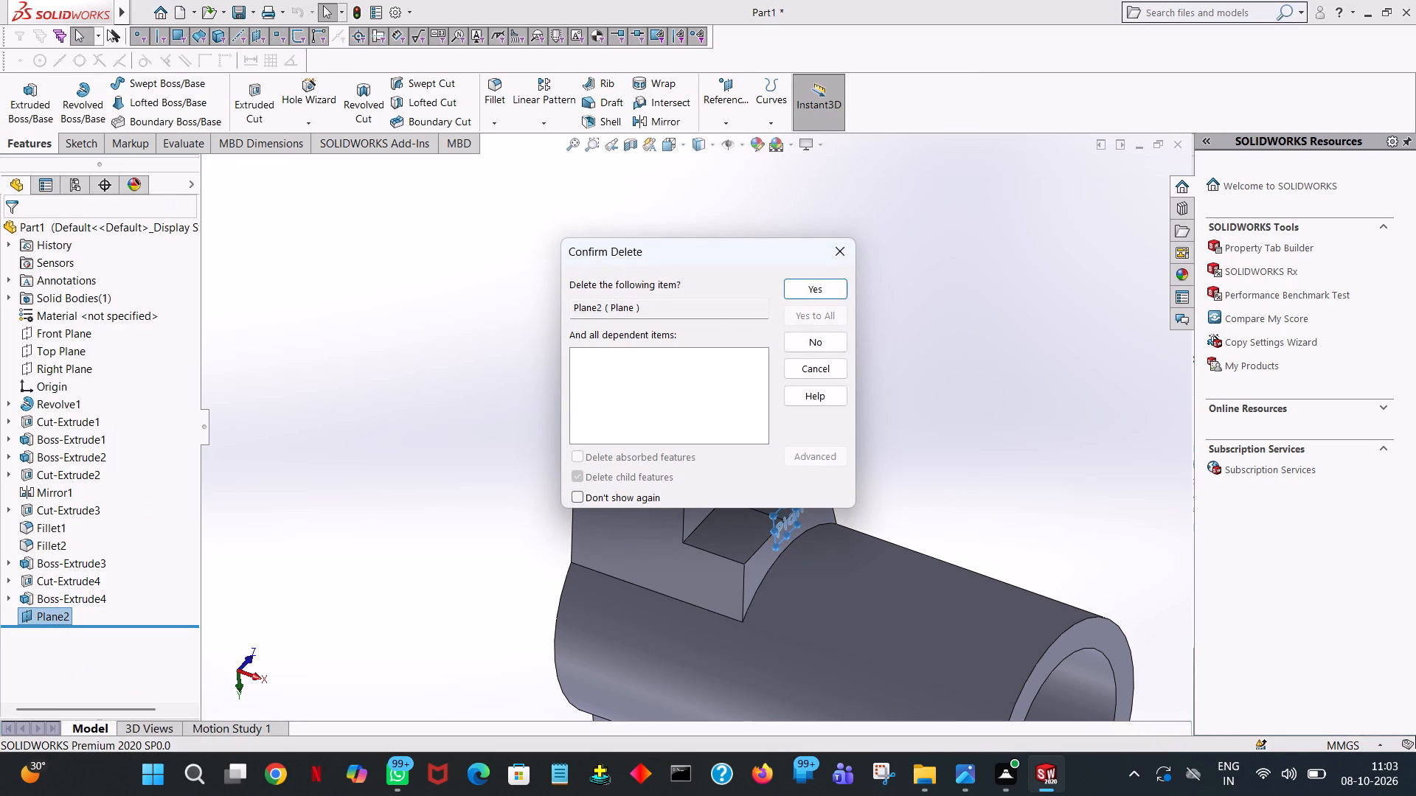
left_click(805, 284)
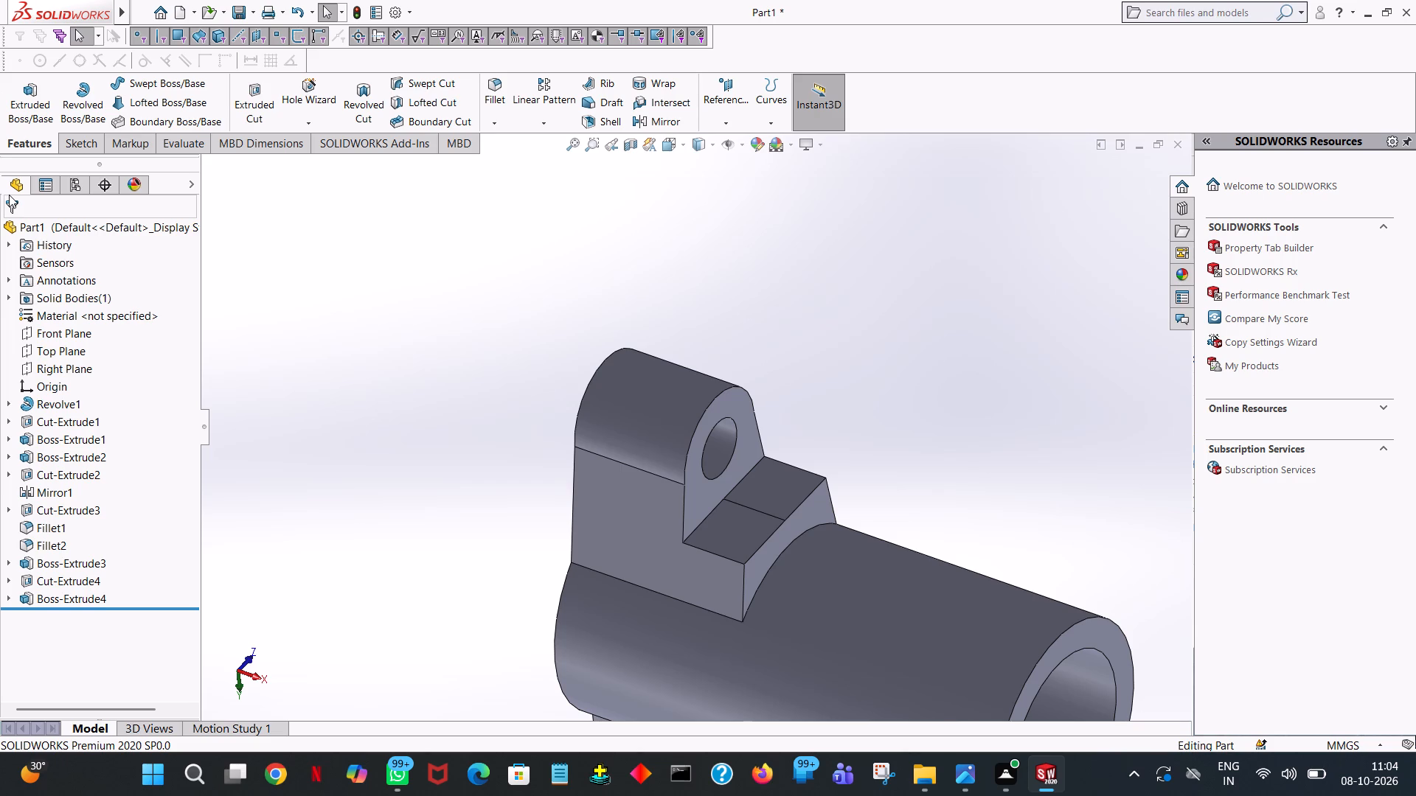
Start a boss-extrude sketch on one of the two flat lower faces of the 28 mm boss, viewed normal to it.
scroll(370, 236, "down", 3, "ctrl")
scroll(370, 236, "up", 3, "ctrl")
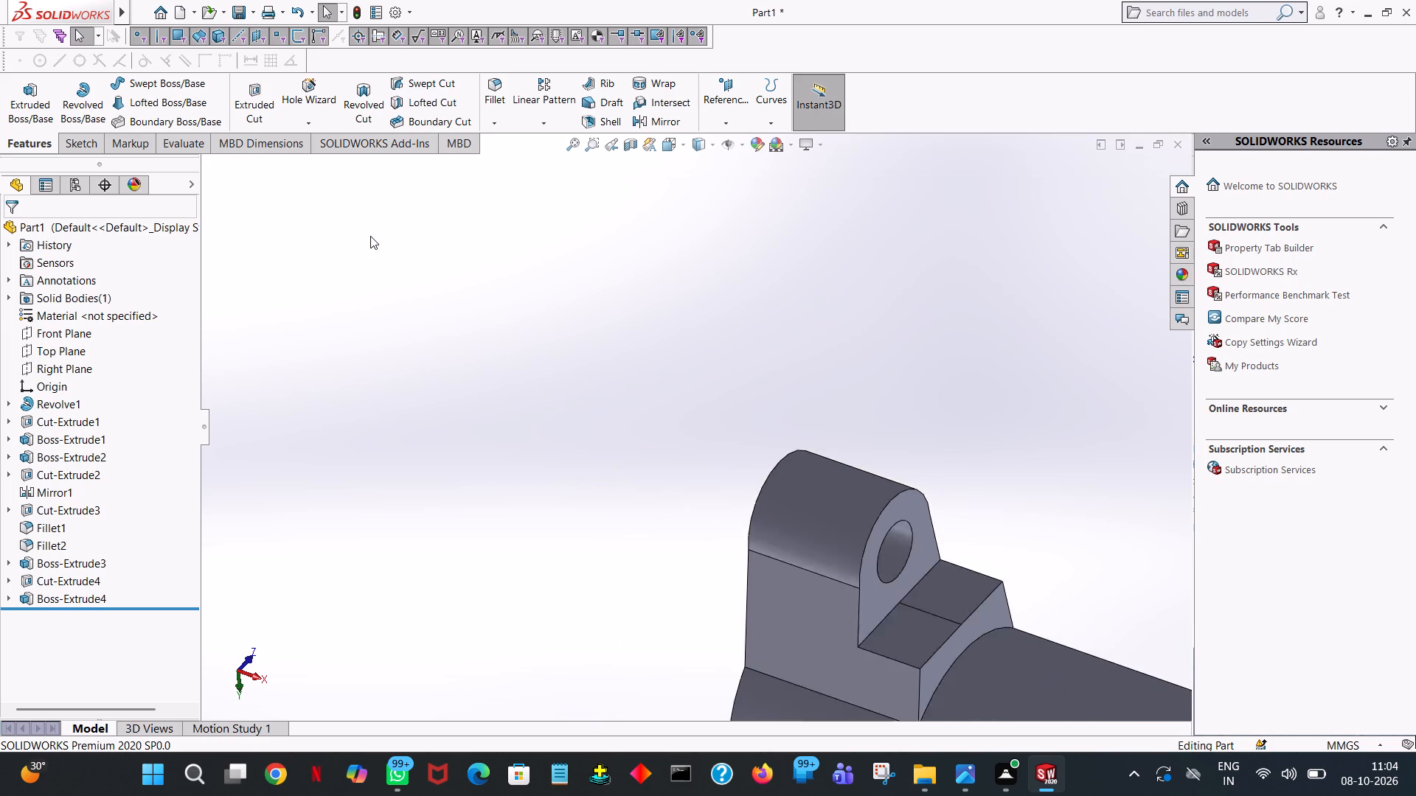
scroll(370, 236, "up", 3, "ctrl")
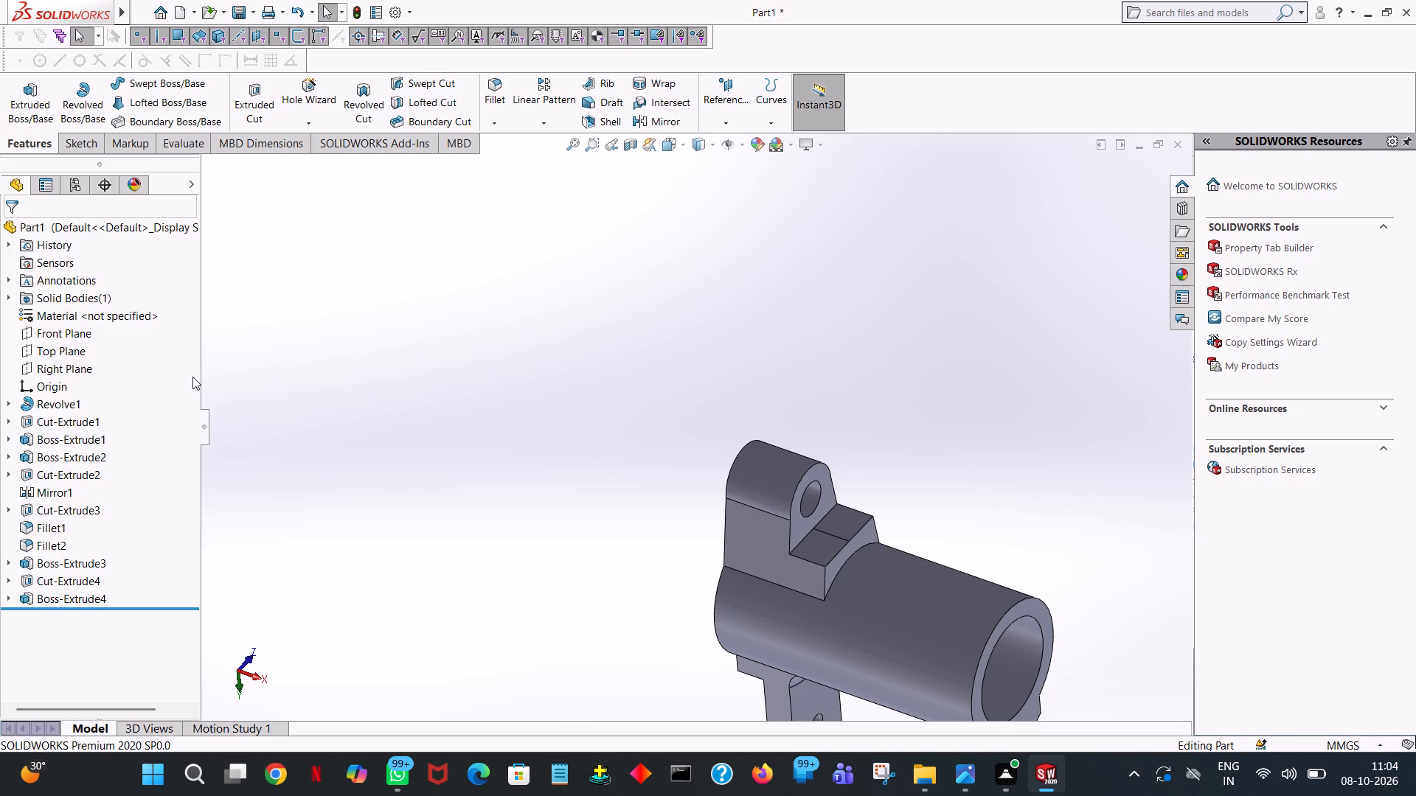
left_click(38, 99)
left_click(839, 523)
key("space")
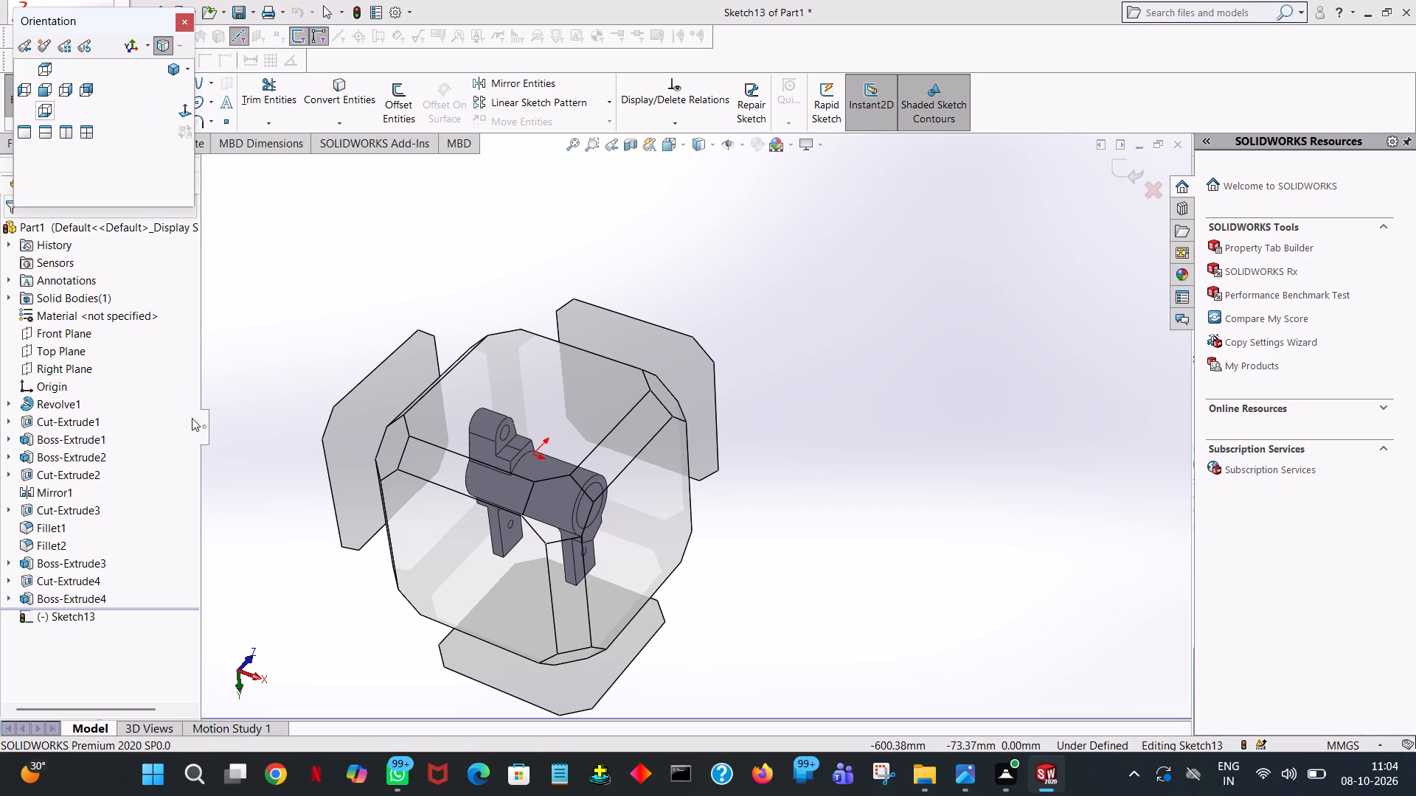
left_click(183, 111)
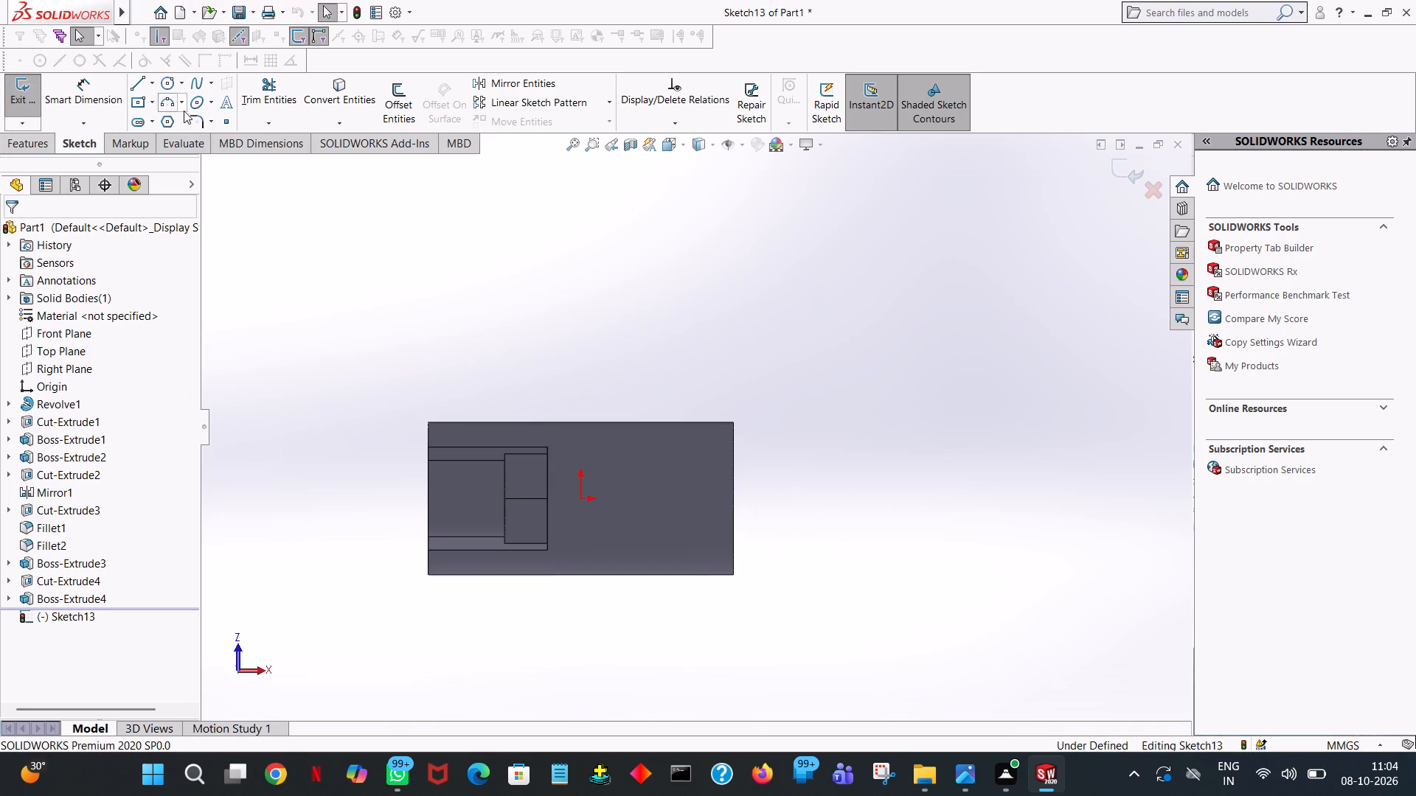
middle_click_drag(688, 396, 645, 403)
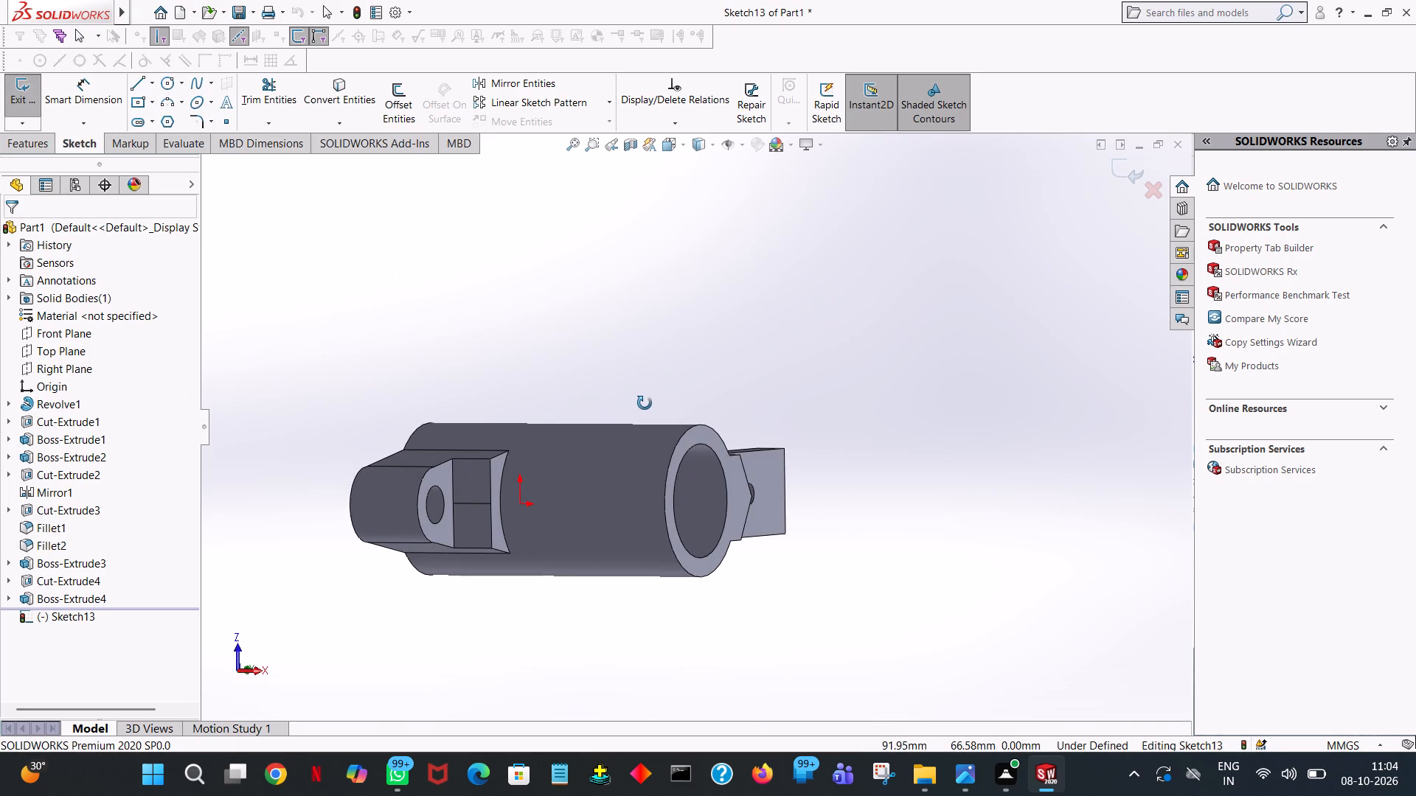
middle_click_drag(645, 403, 681, 372)
scroll(536, 489, "down", 5, "ctrl")
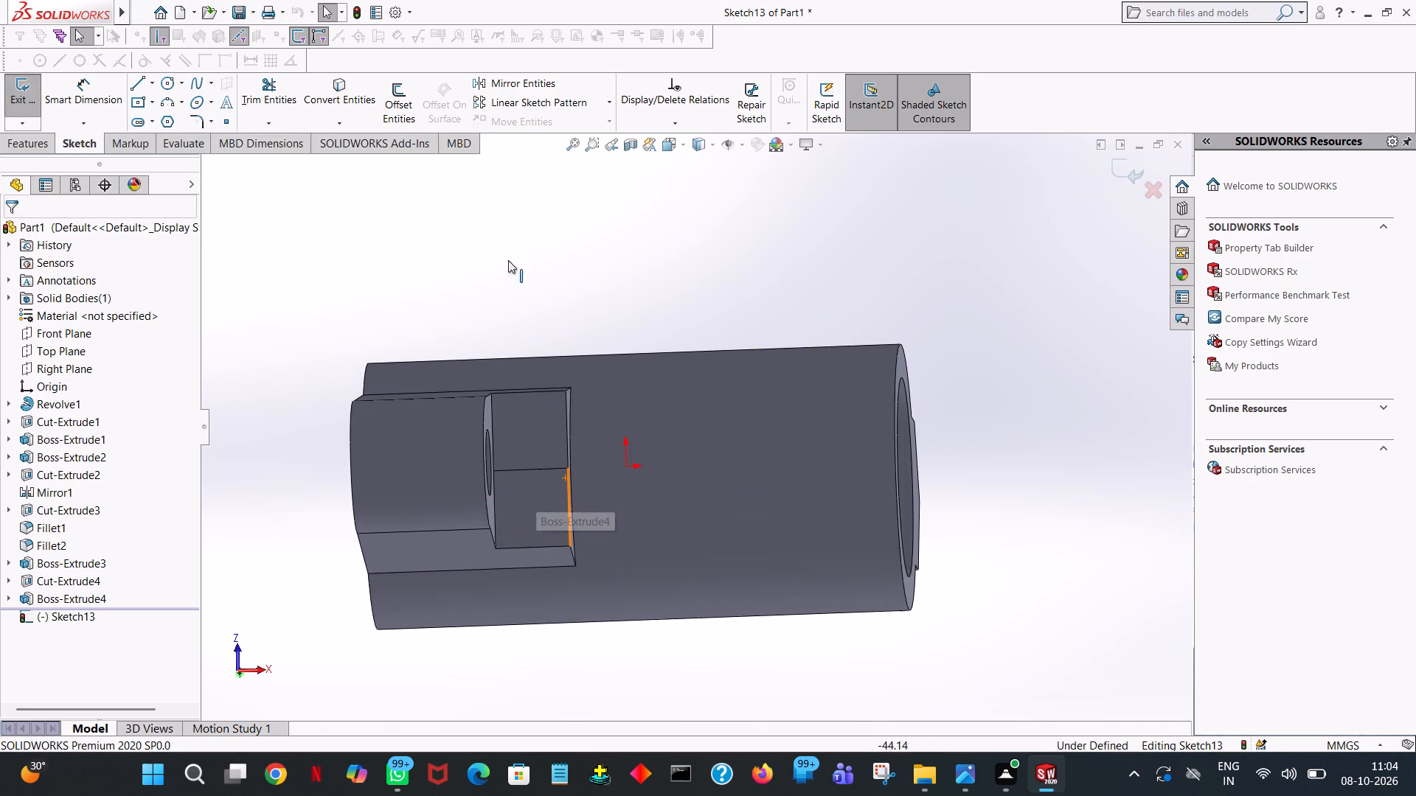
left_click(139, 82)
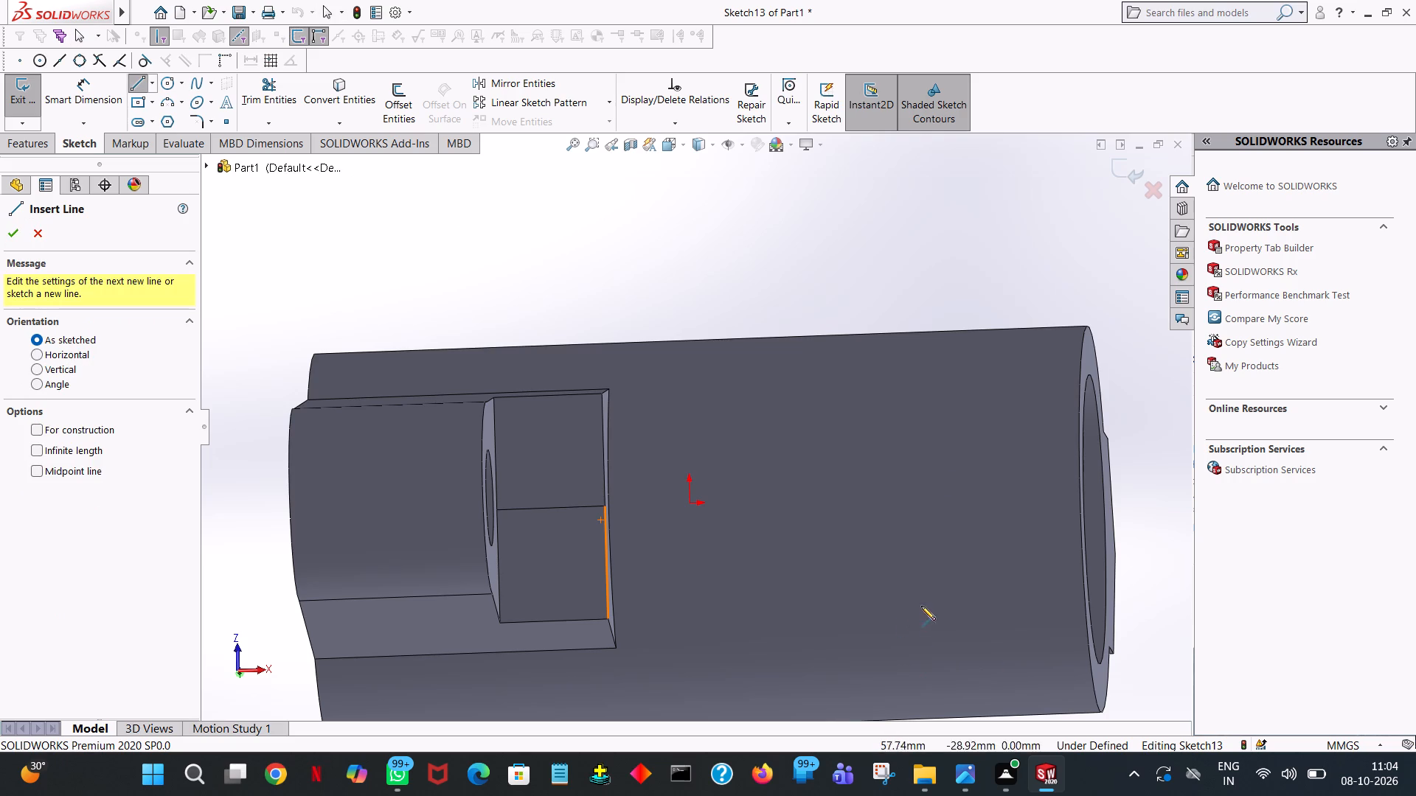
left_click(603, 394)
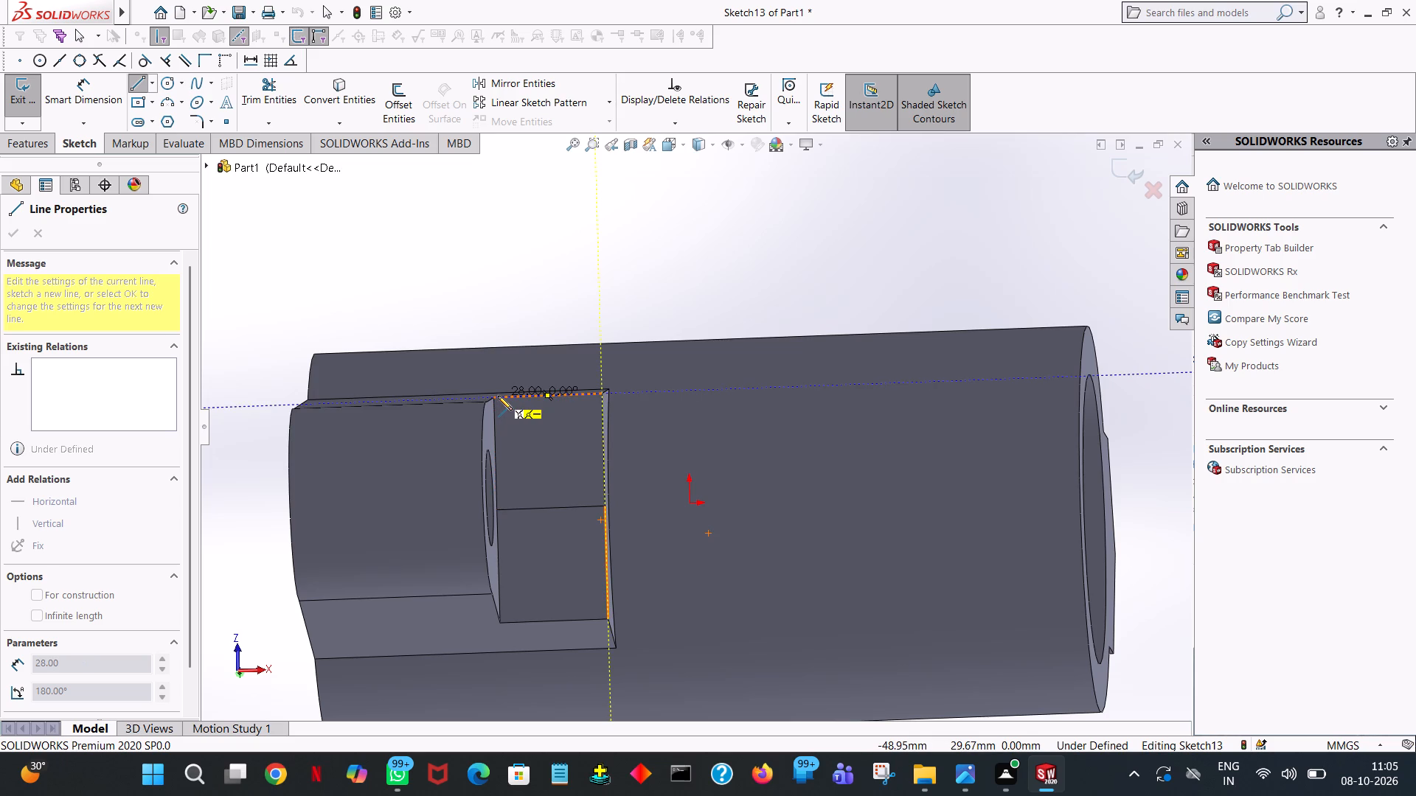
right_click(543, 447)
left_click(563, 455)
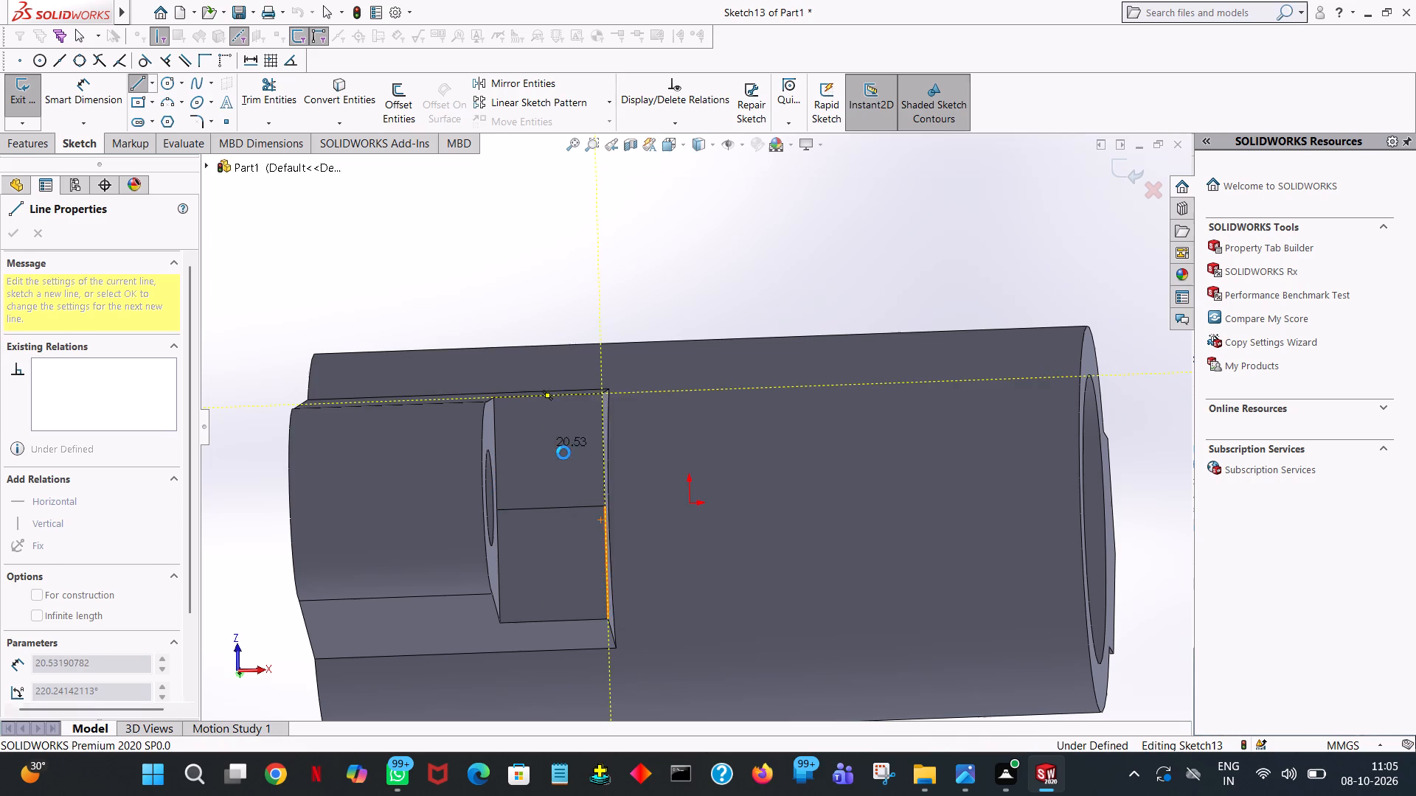
Sketch a 20 mm line along the edge dividing the two flat faces, starting at its outer end.
left_click(131, 85)
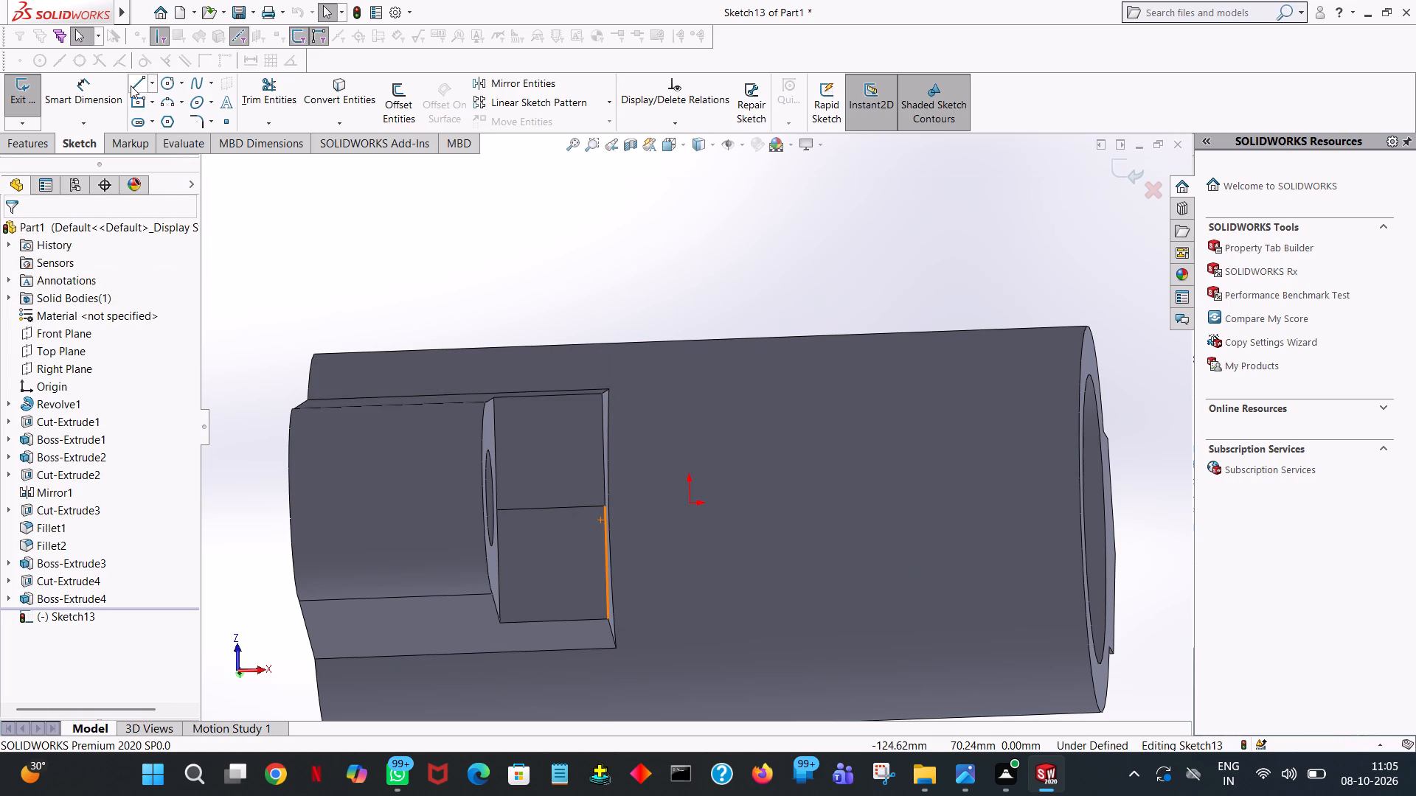
left_click(606, 505)
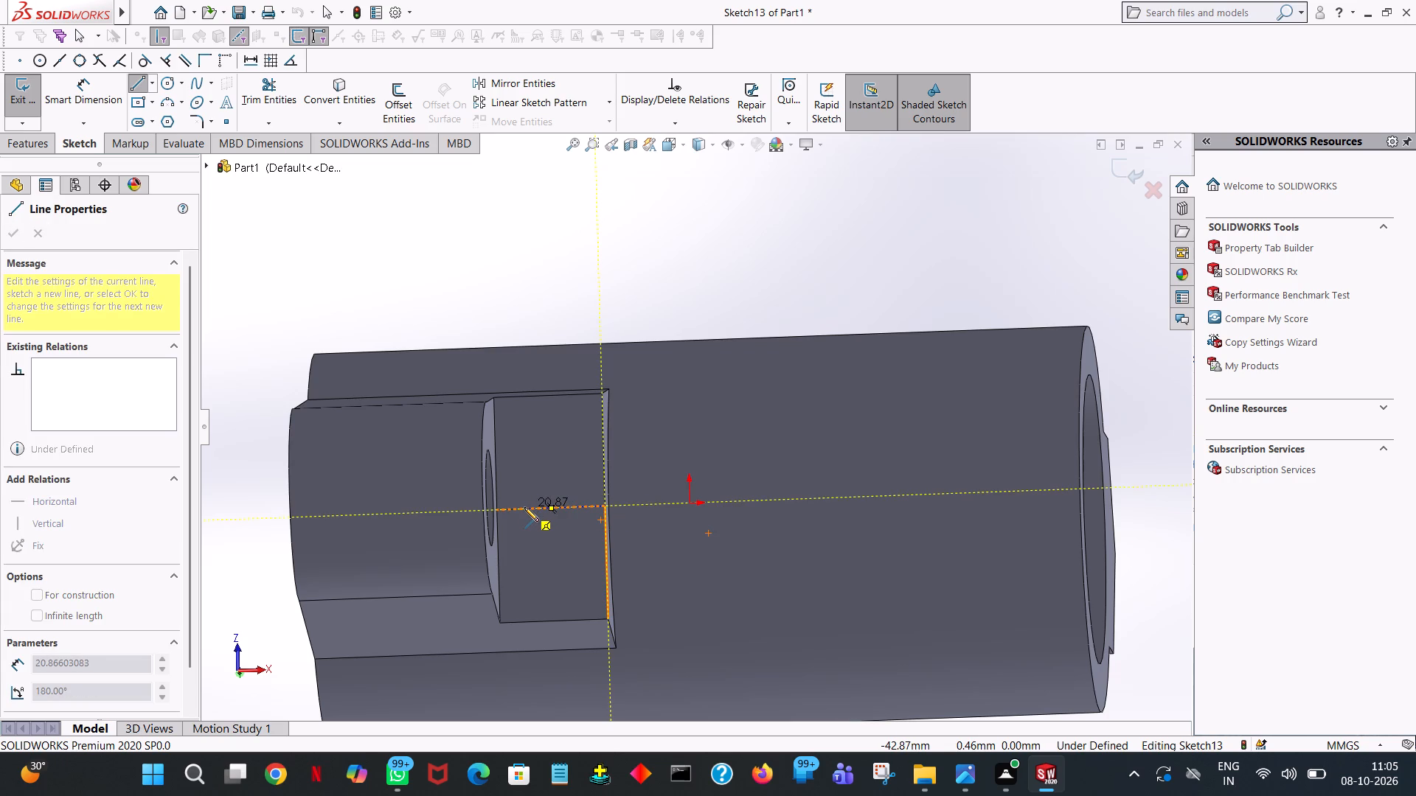
left_click(531, 509)
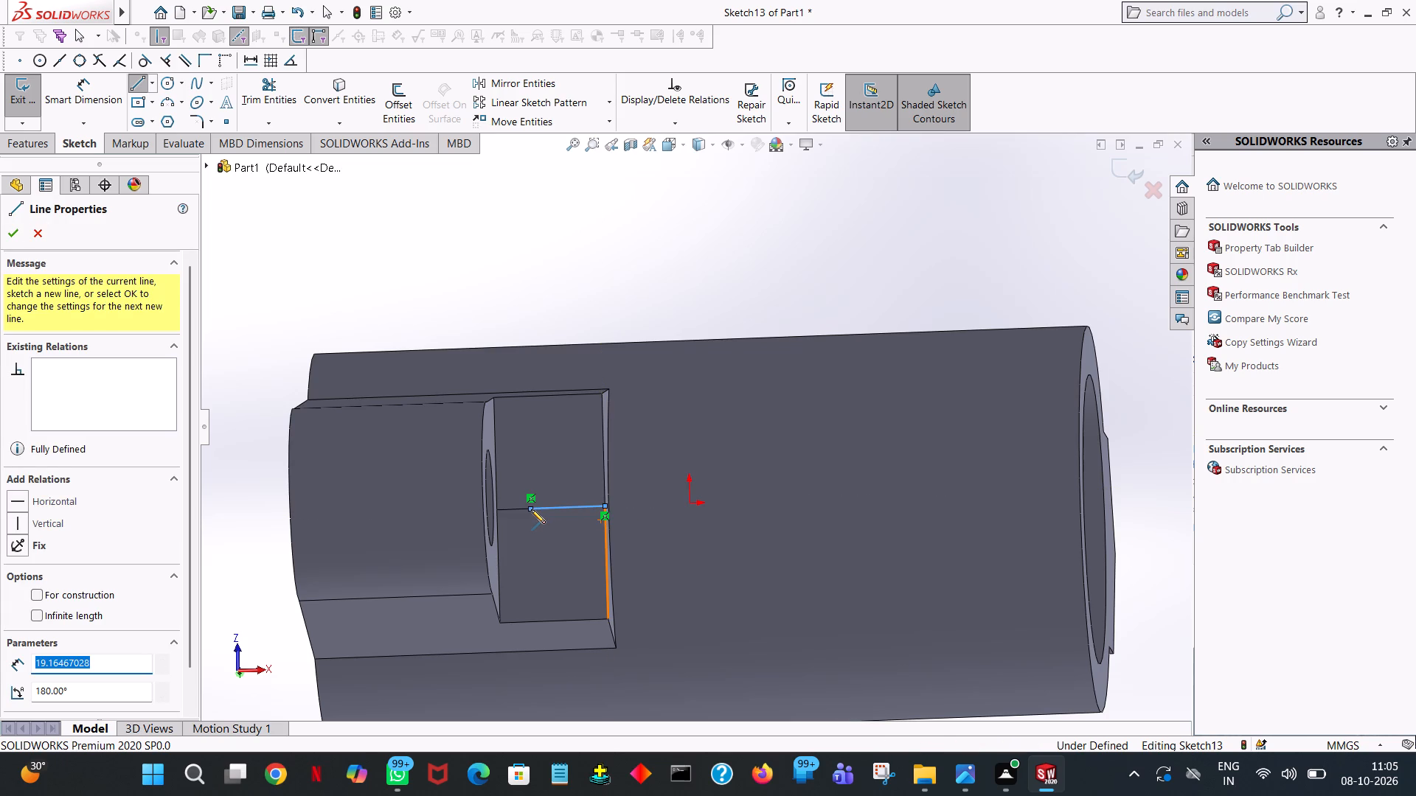
type("20")
key("Return")
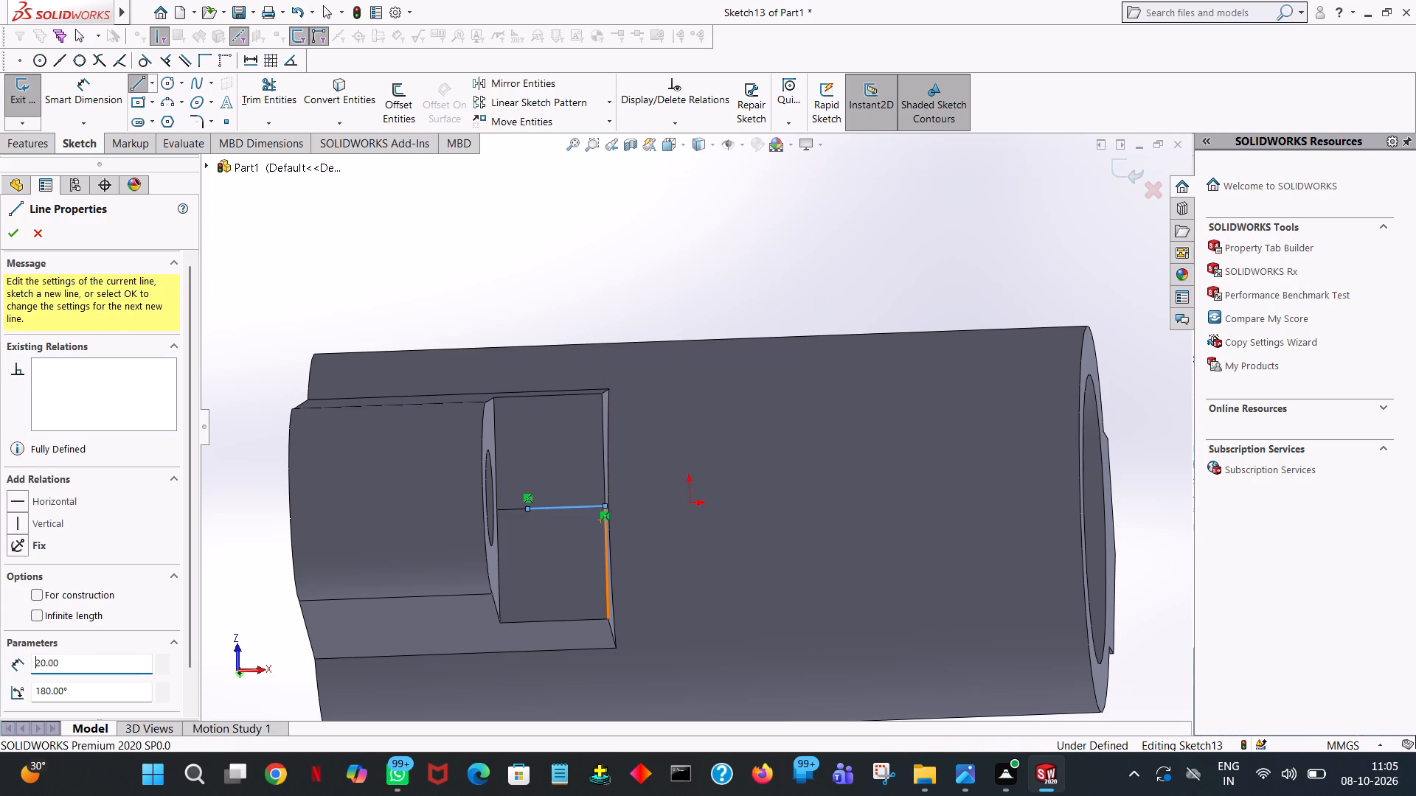
right_click(531, 509)
left_click(552, 516)
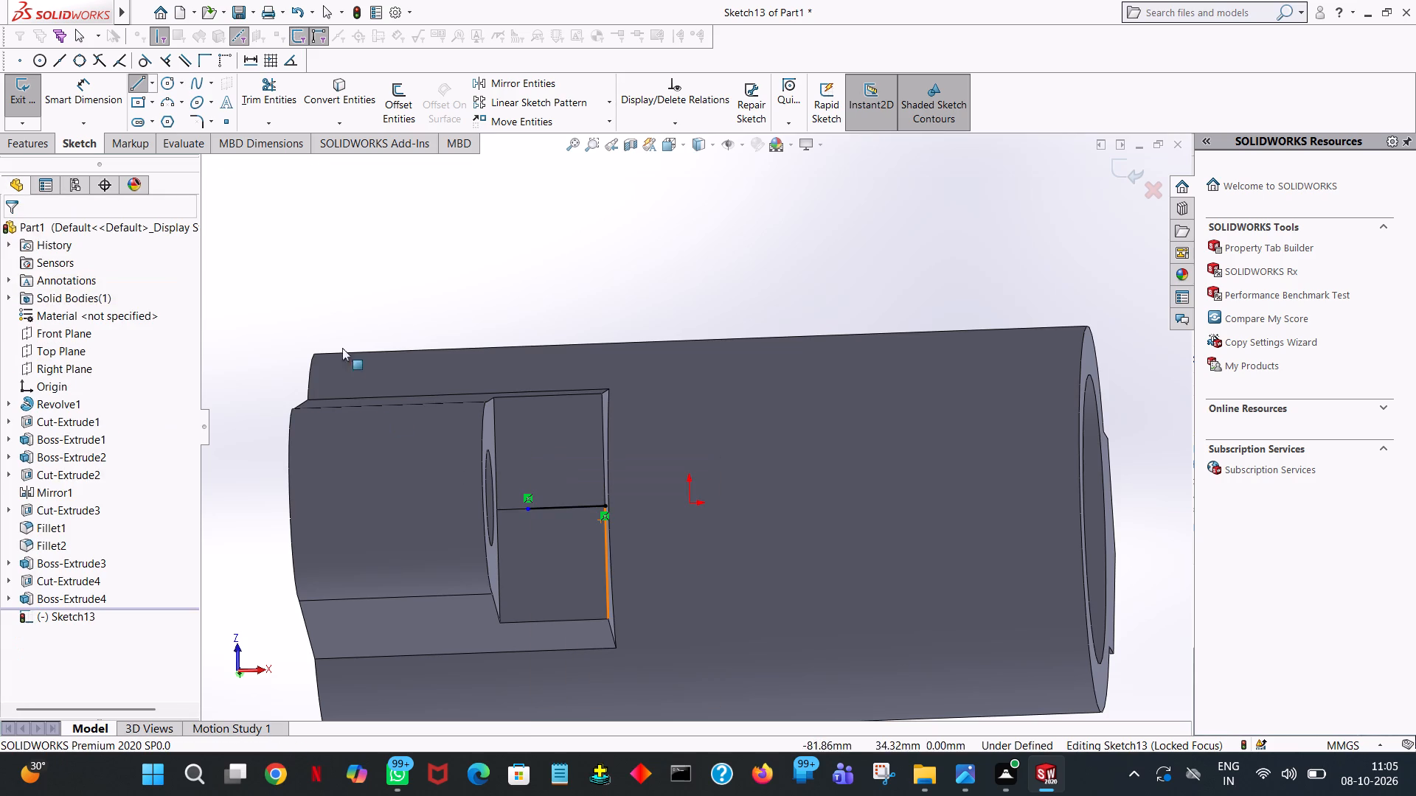
Sketch a circle of radius 8 mm centred on the inner end of the 20 mm line.
left_click(174, 77)
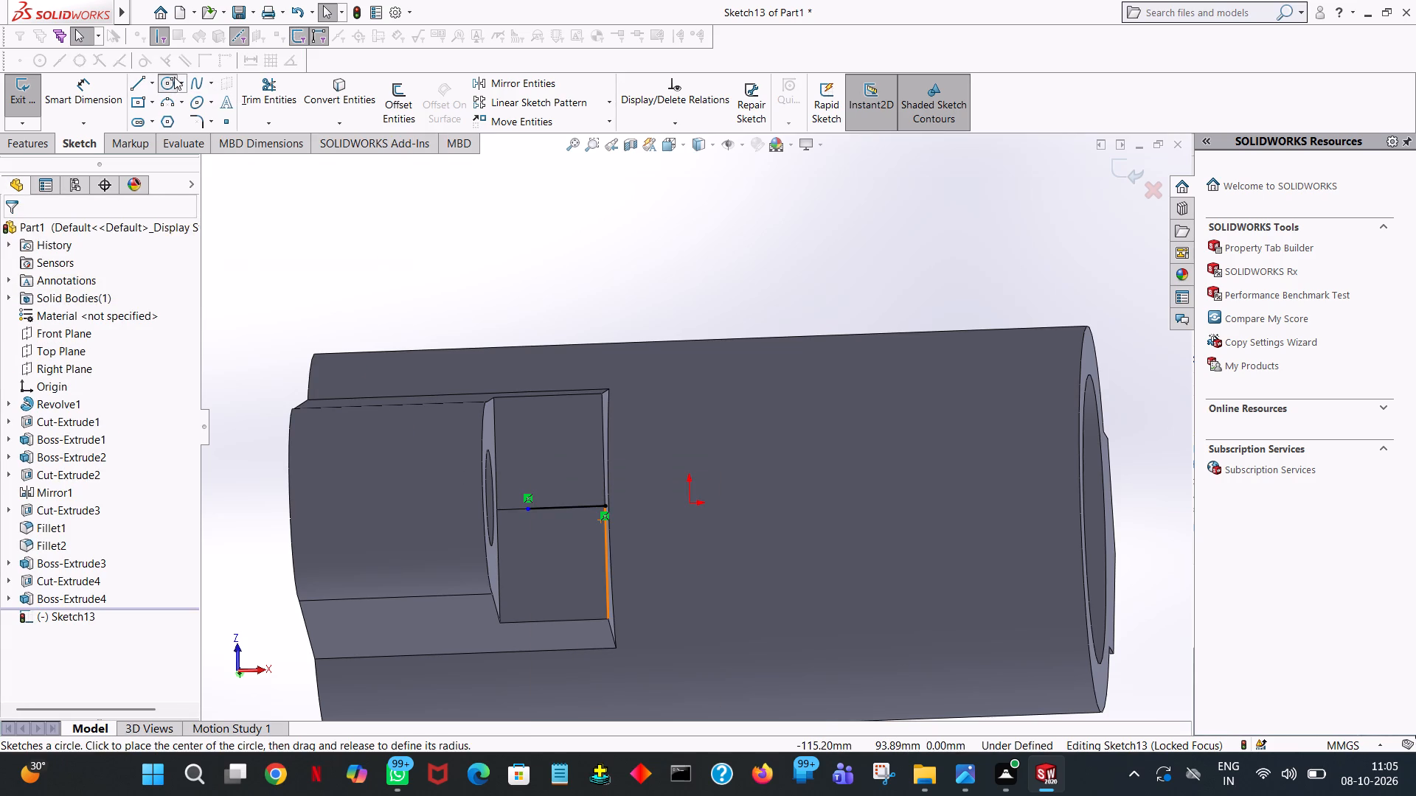
left_click(526, 511)
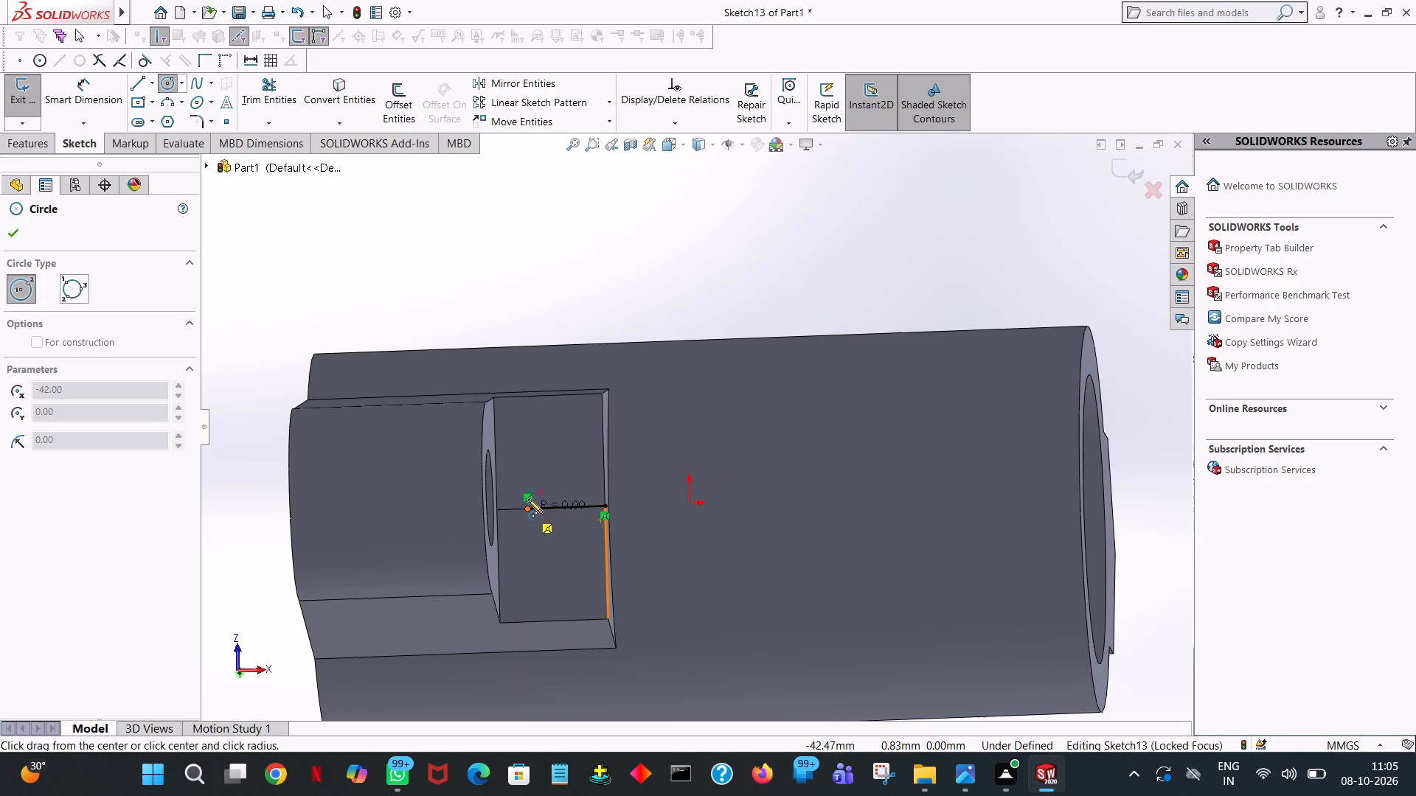
left_click(530, 481)
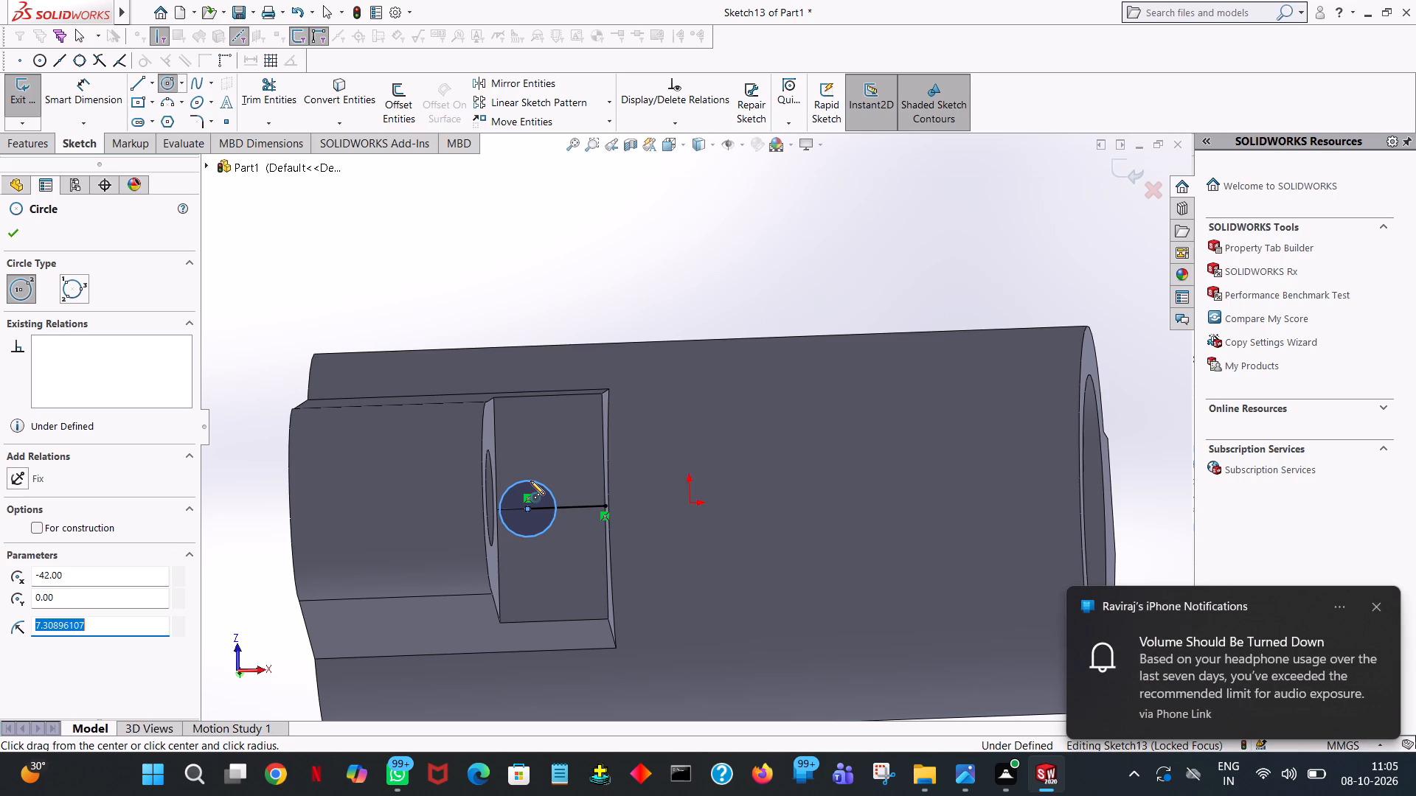
left_click(530, 481)
right_click(530, 481)
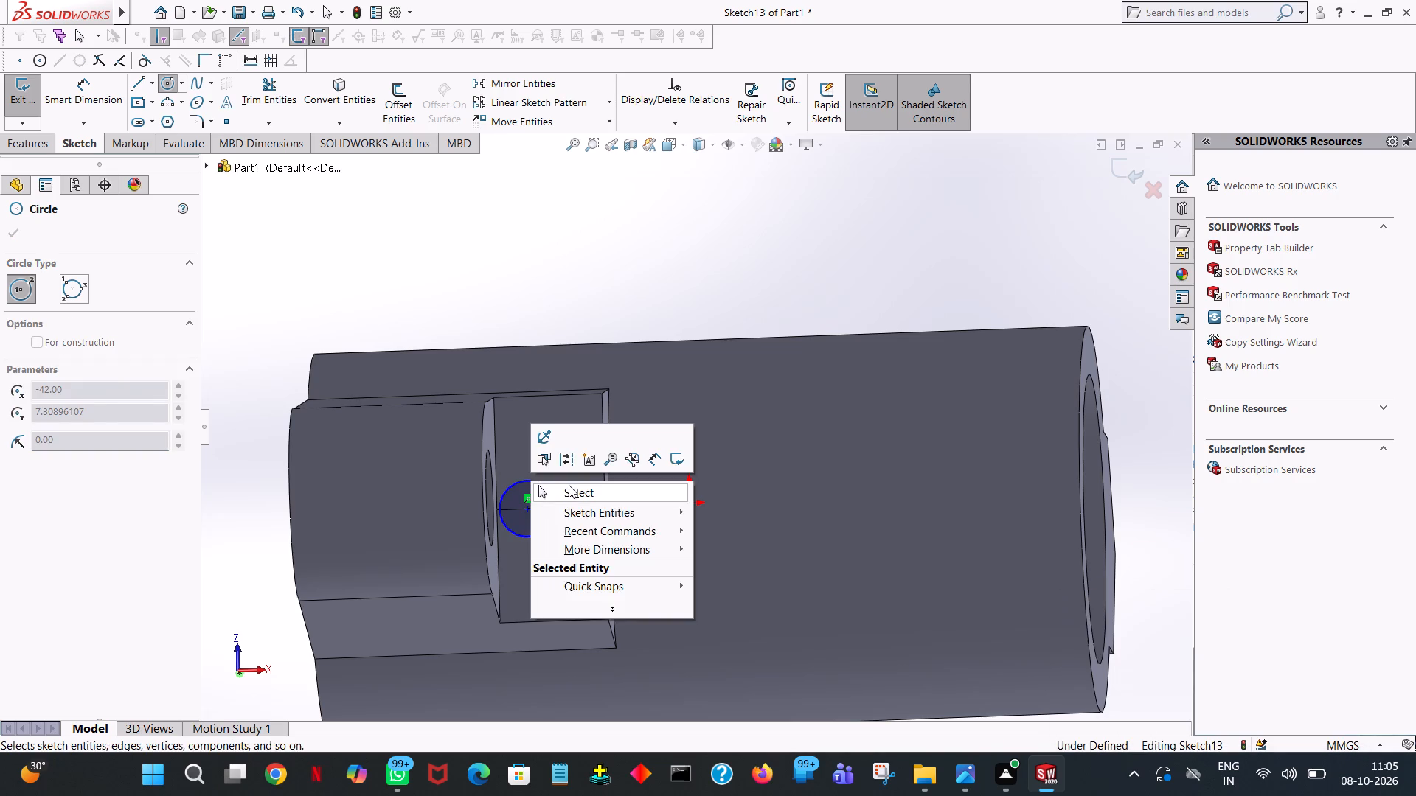
left_click(569, 485)
left_click(535, 480)
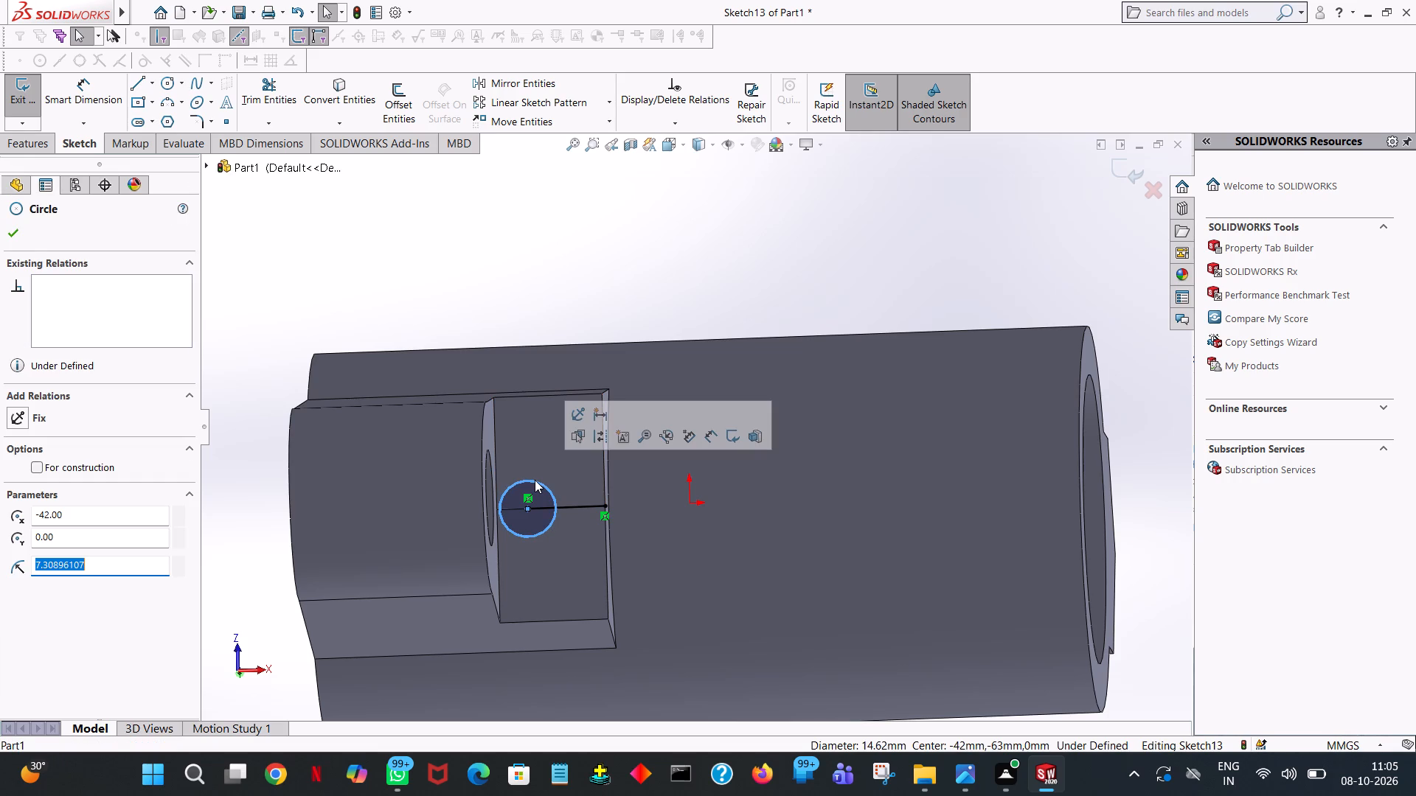
key("8")
key("Return")
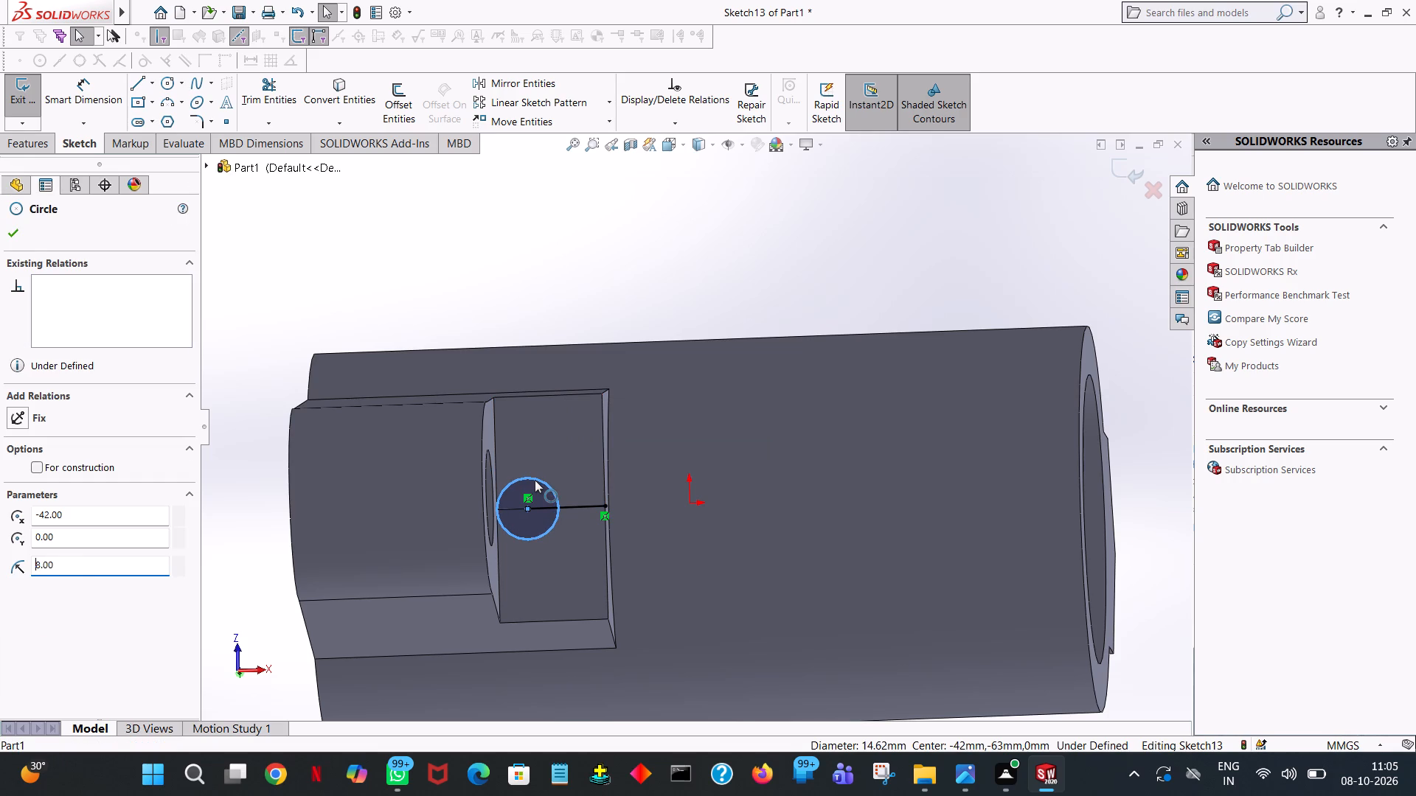
right_click(535, 480)
left_click(572, 203)
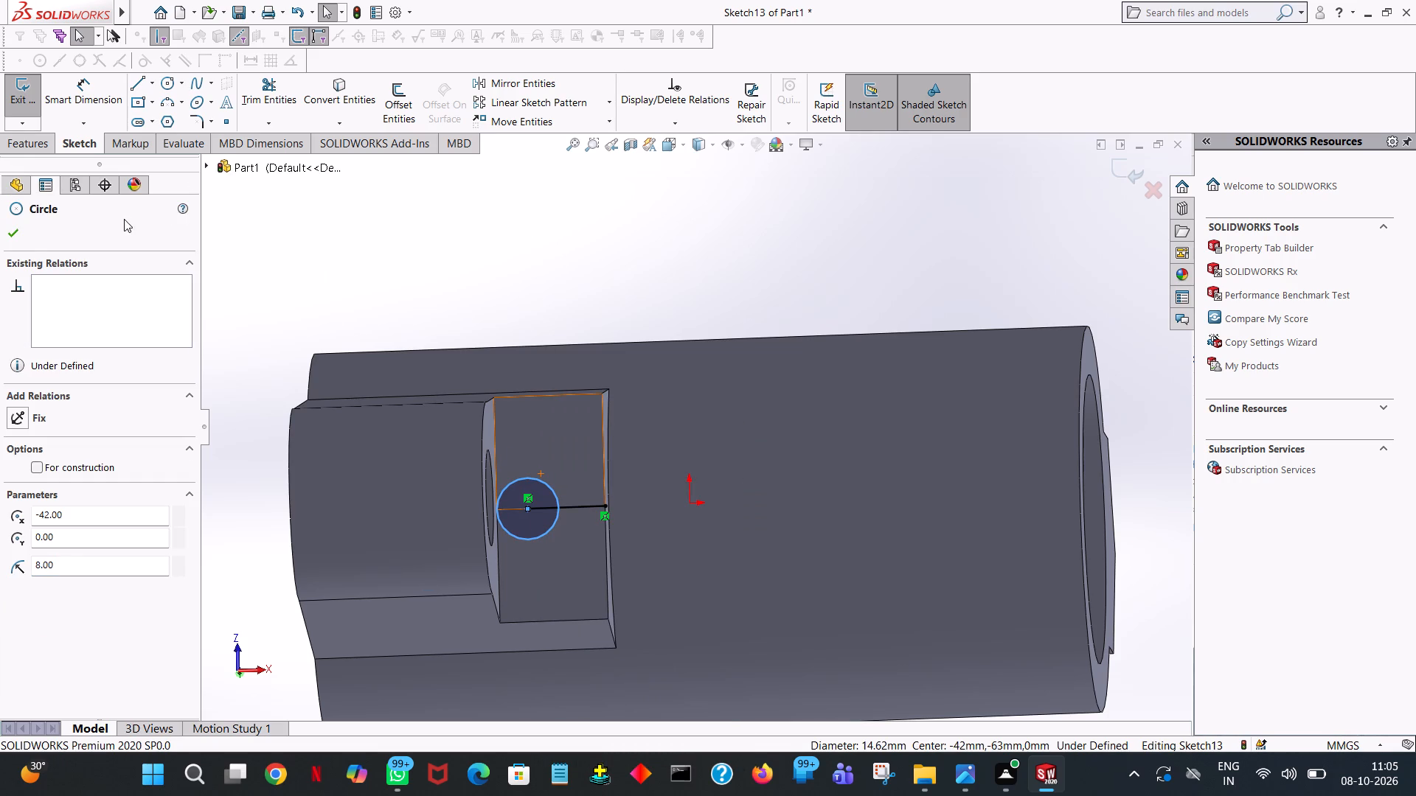
Trim away both portions of the 20 mm line, inside and outside the circle, leaving only the circle.
left_click(251, 87)
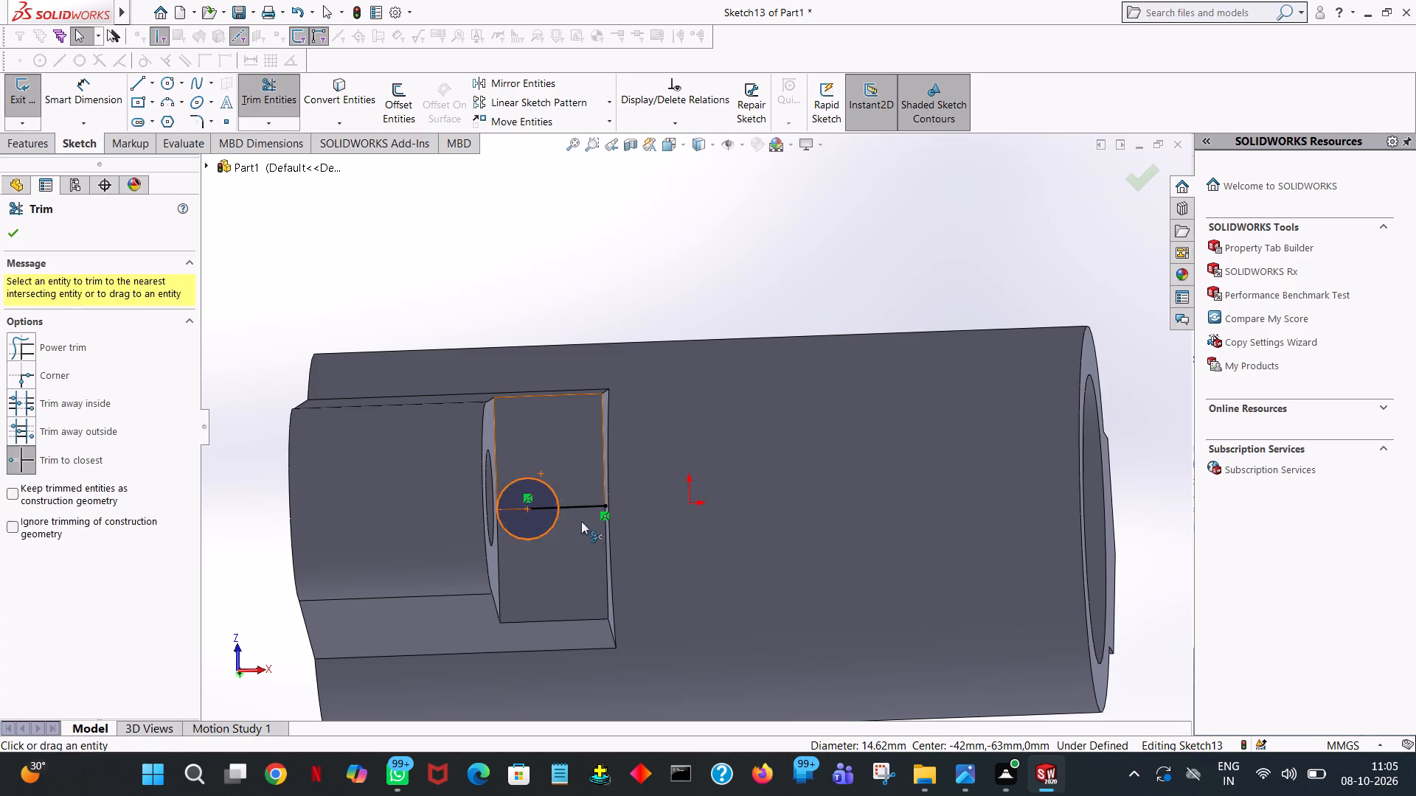
left_click(593, 509)
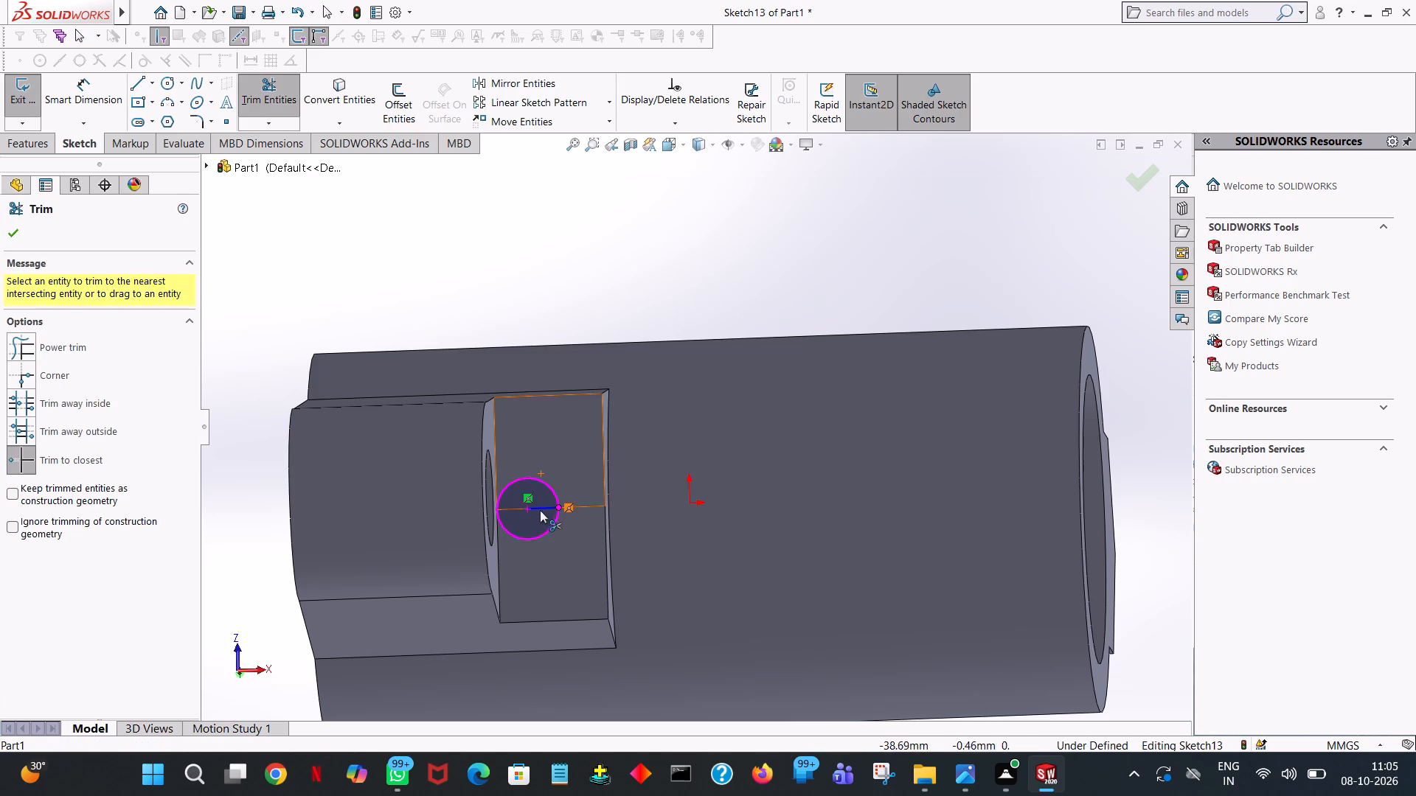
left_click(530, 508)
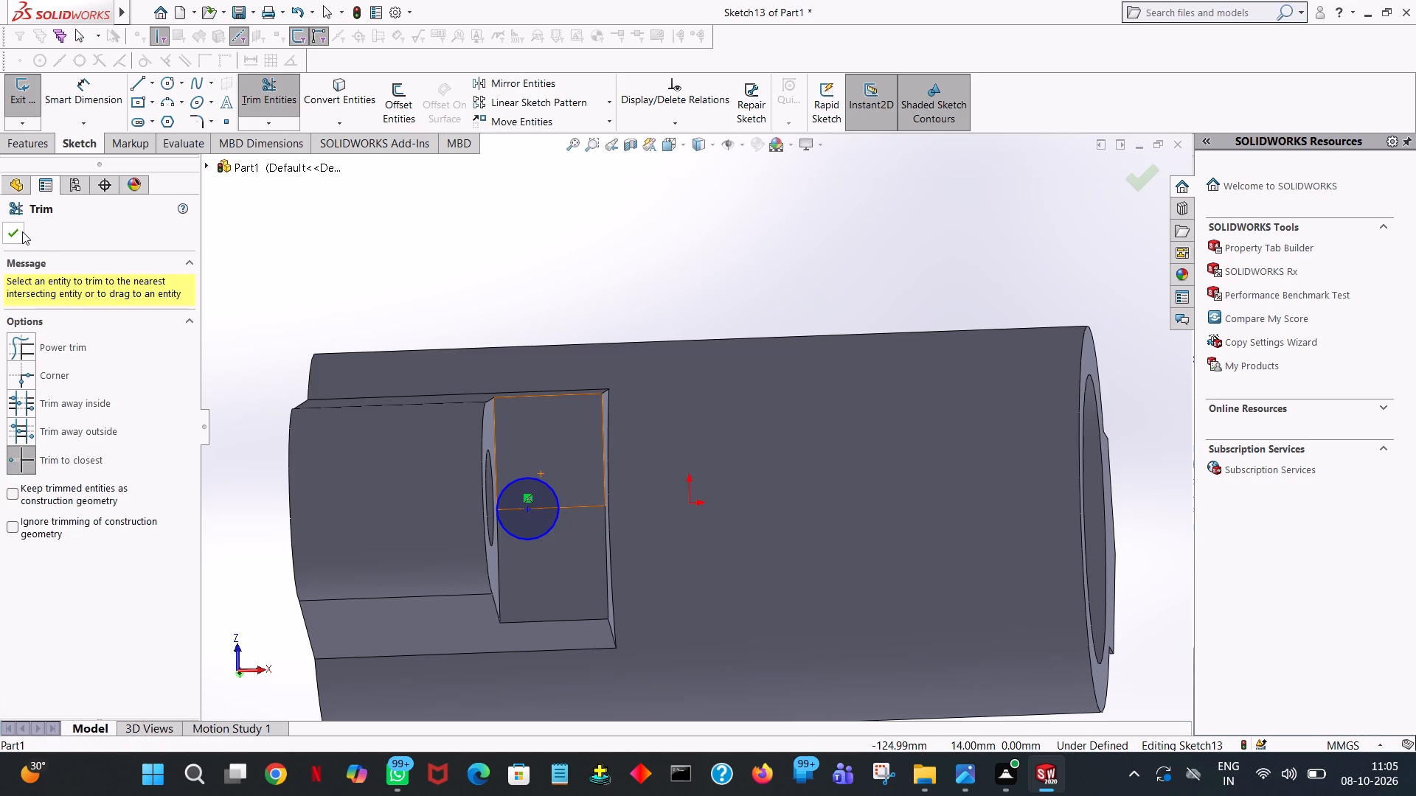
left_click(22, 231)
Add a 16 mm diameter dimension to the circle.
left_click(59, 97)
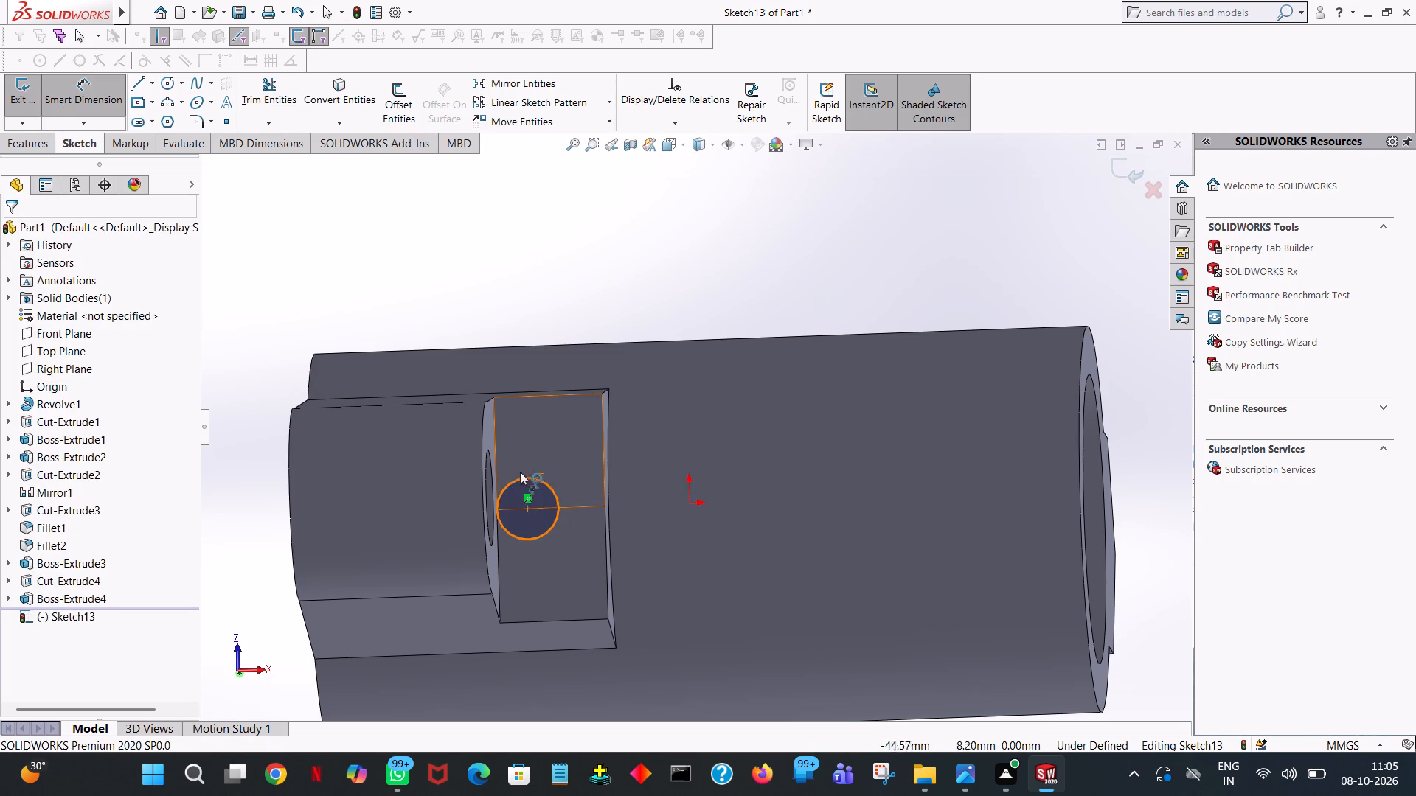
left_click(524, 479)
left_click(572, 237)
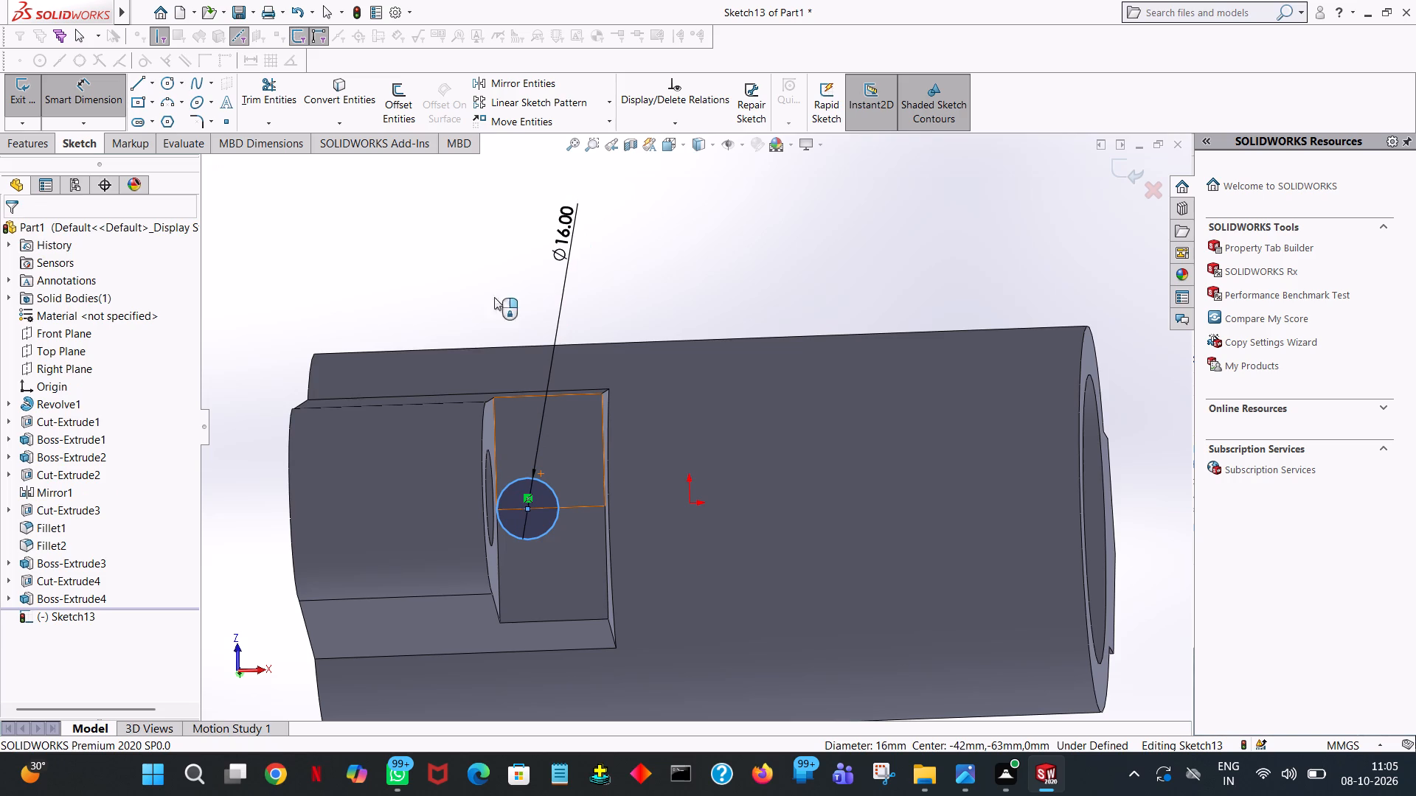
left_click(506, 217)
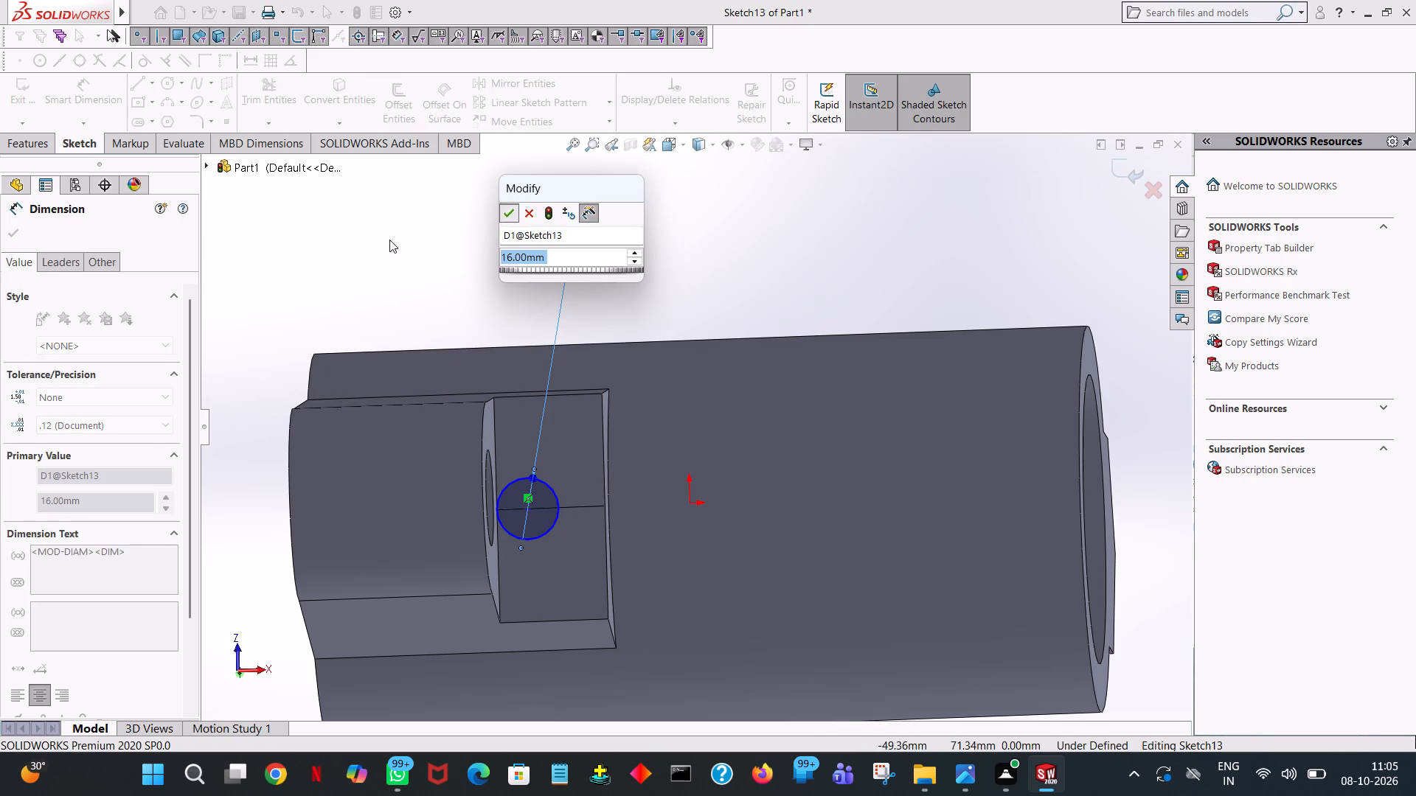
left_click(389, 240)
Cut-extrude the circle blind to a depth of 54 mm, up through the boss and the cylinder's lower wall.
left_click(8, 142)
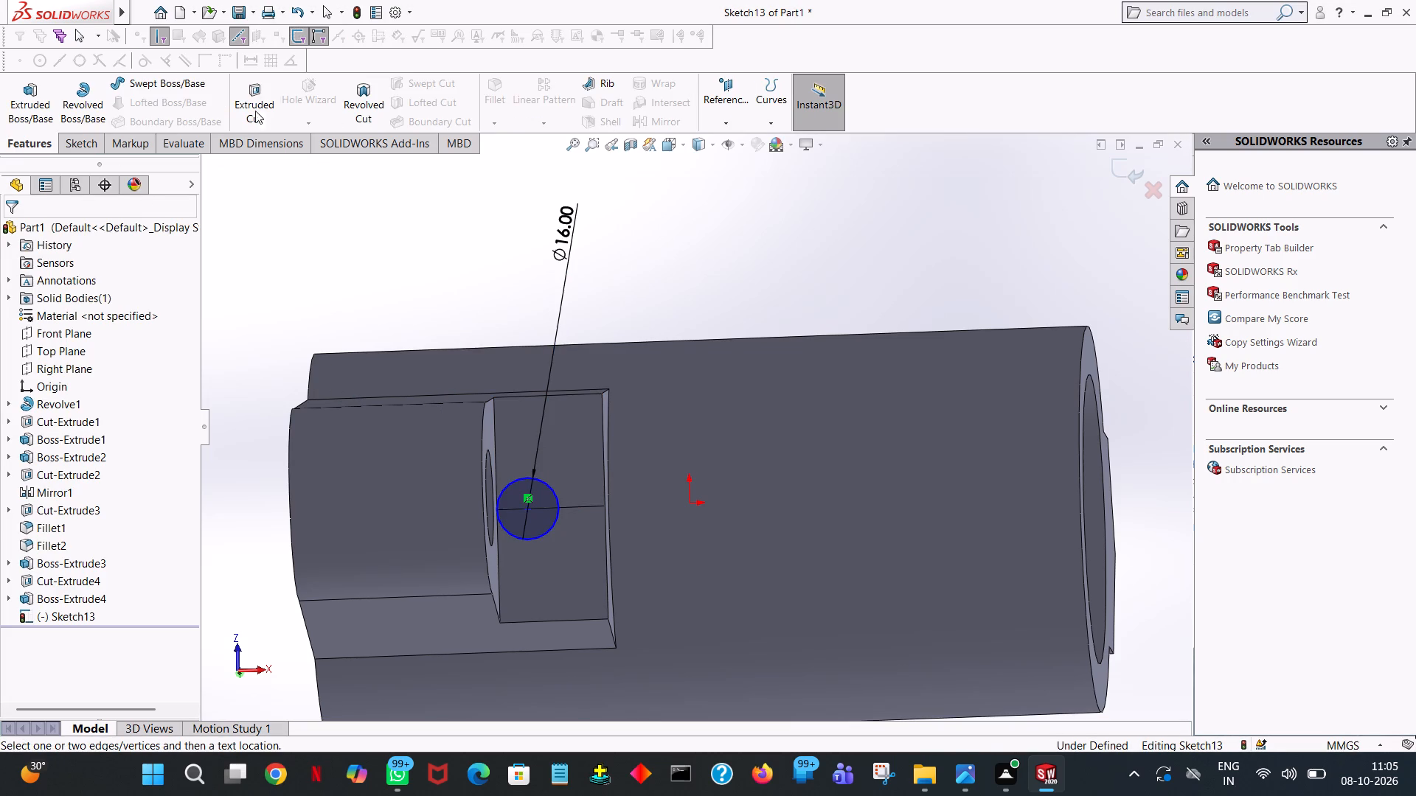
left_click(265, 110)
middle_click_drag(383, 229, 414, 382)
middle_click_drag(414, 382, 569, 433)
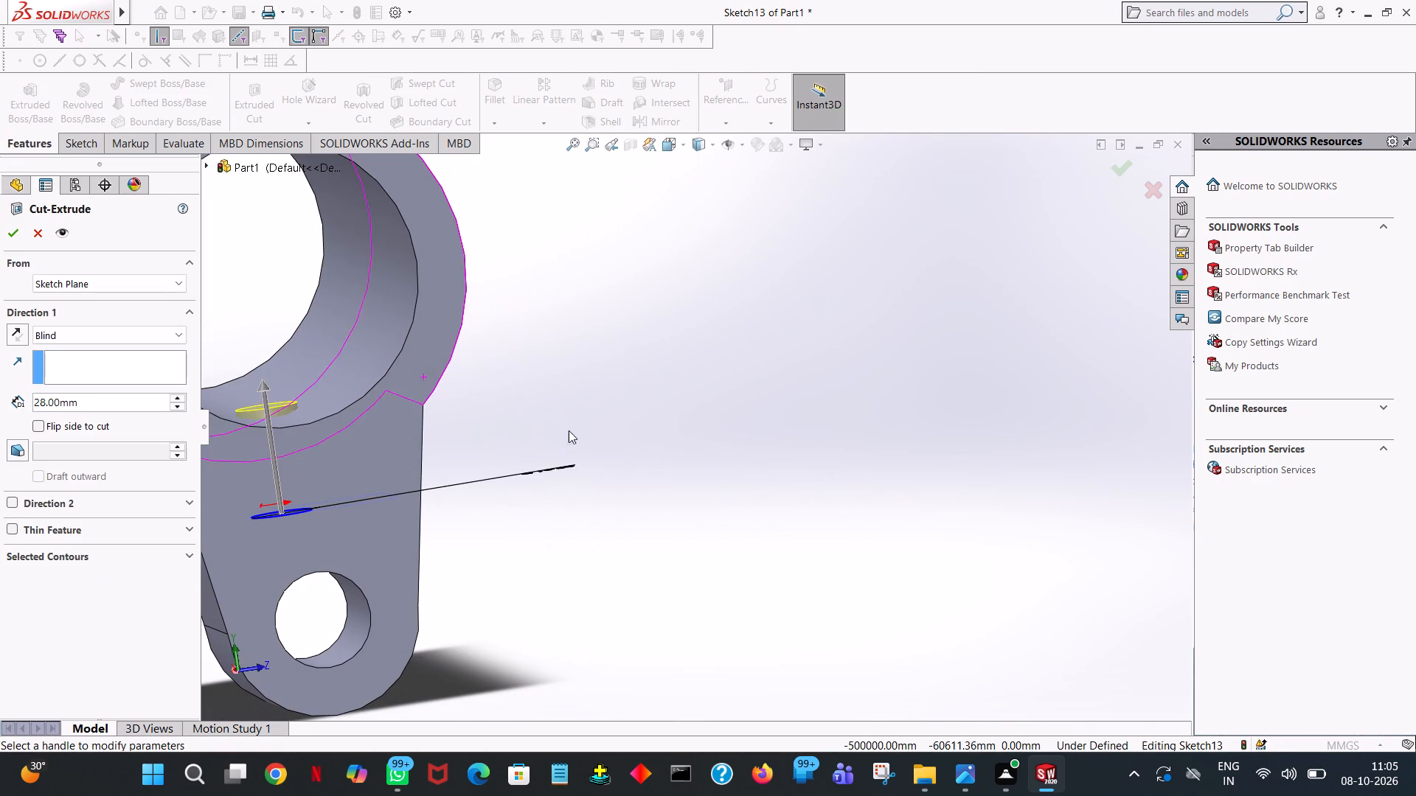
left_click_drag(265, 383, 268, 312)
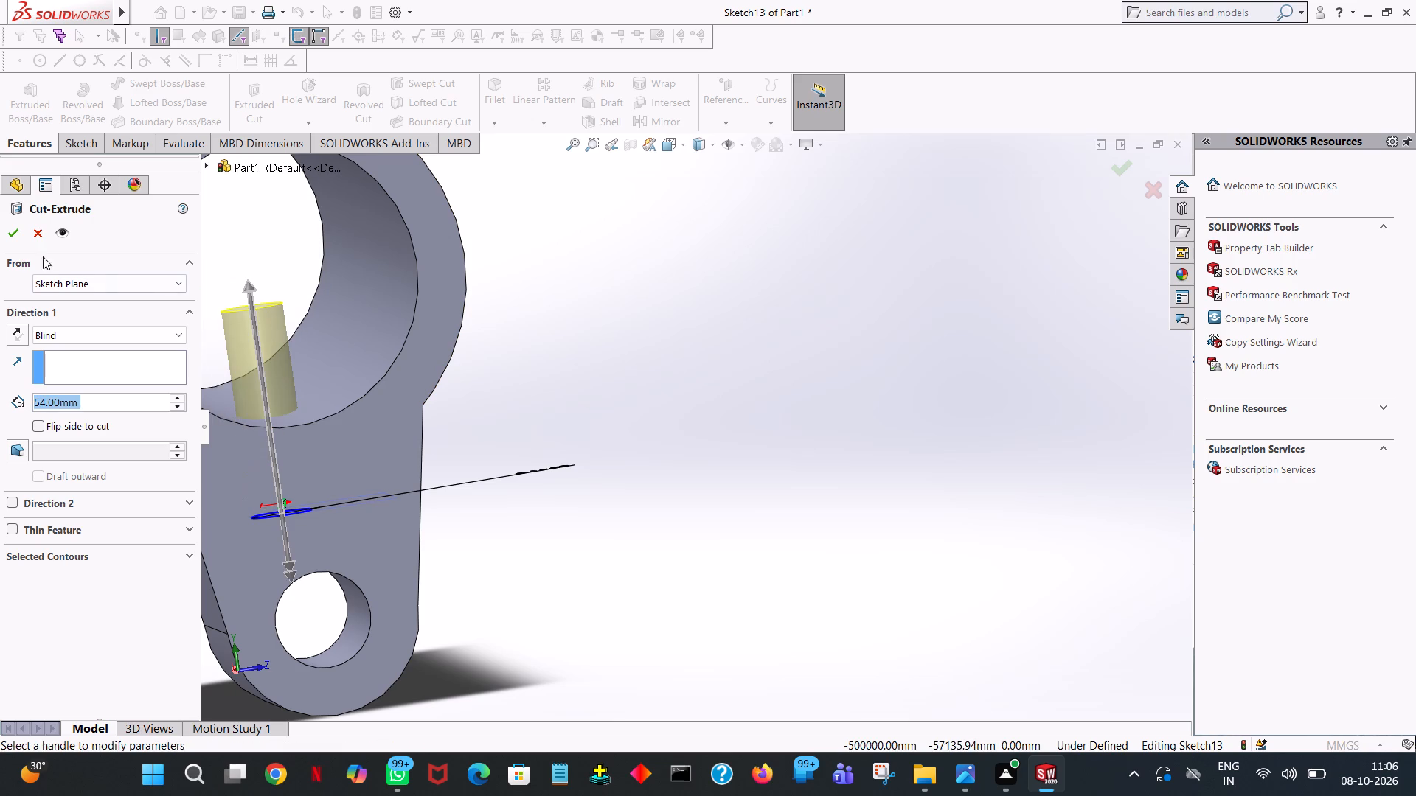
left_click(21, 232)
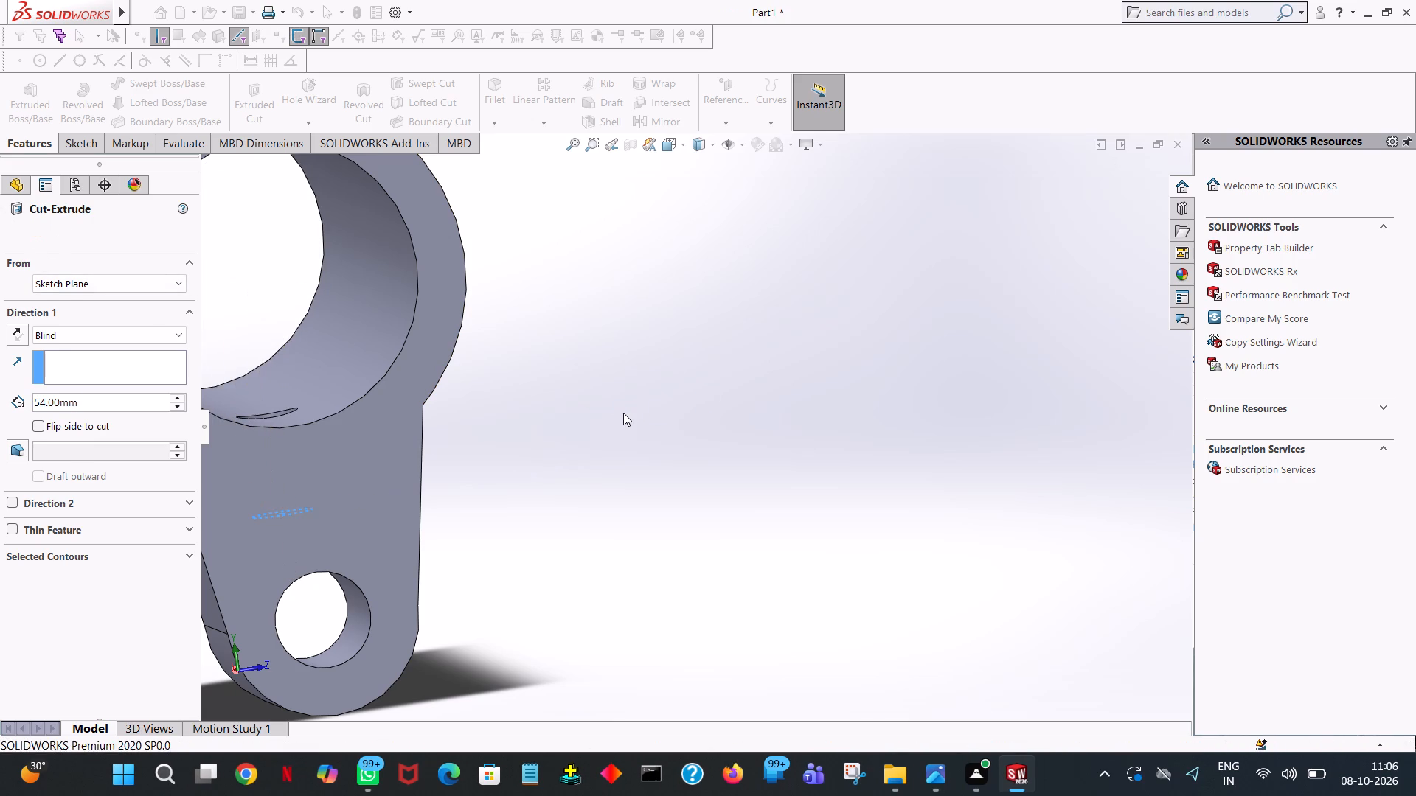
left_click(623, 413)
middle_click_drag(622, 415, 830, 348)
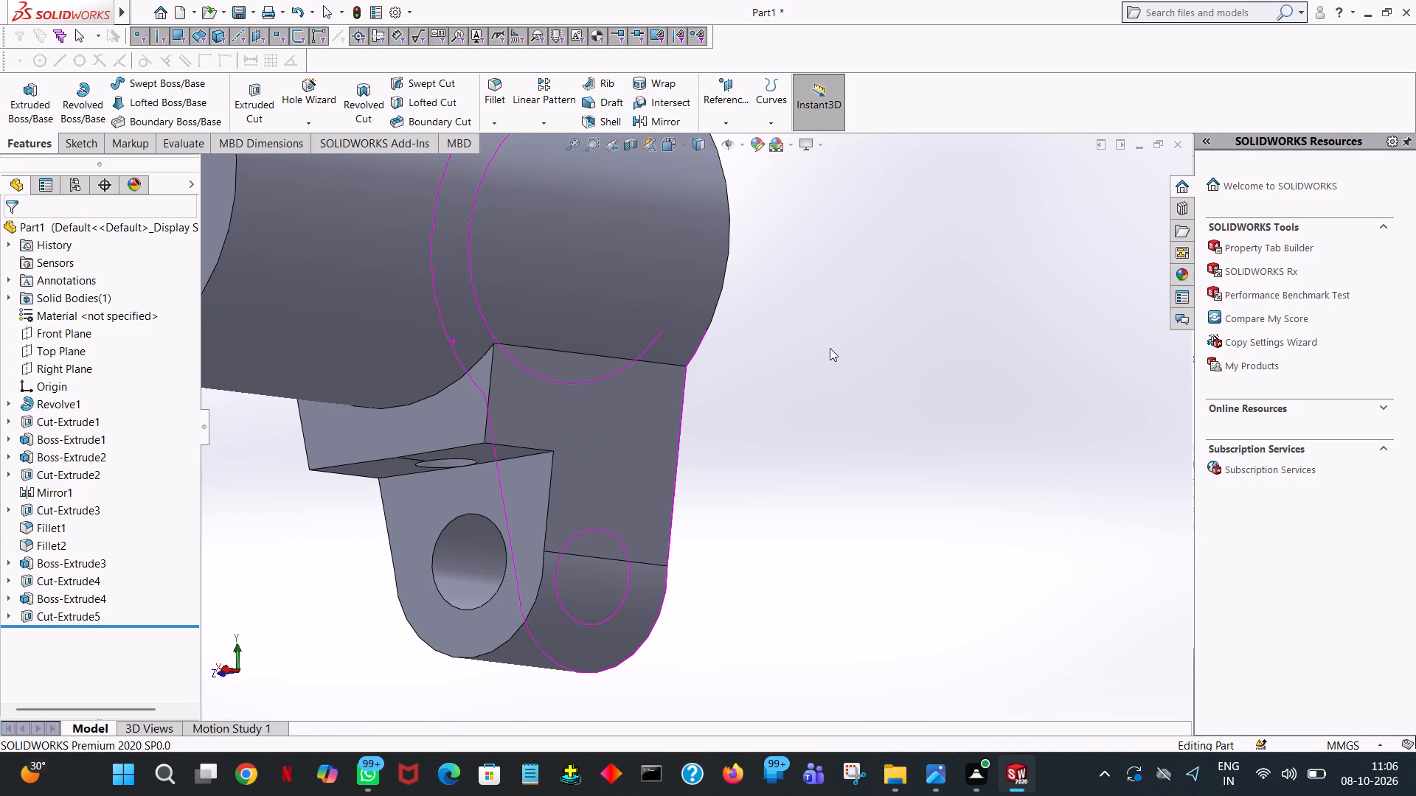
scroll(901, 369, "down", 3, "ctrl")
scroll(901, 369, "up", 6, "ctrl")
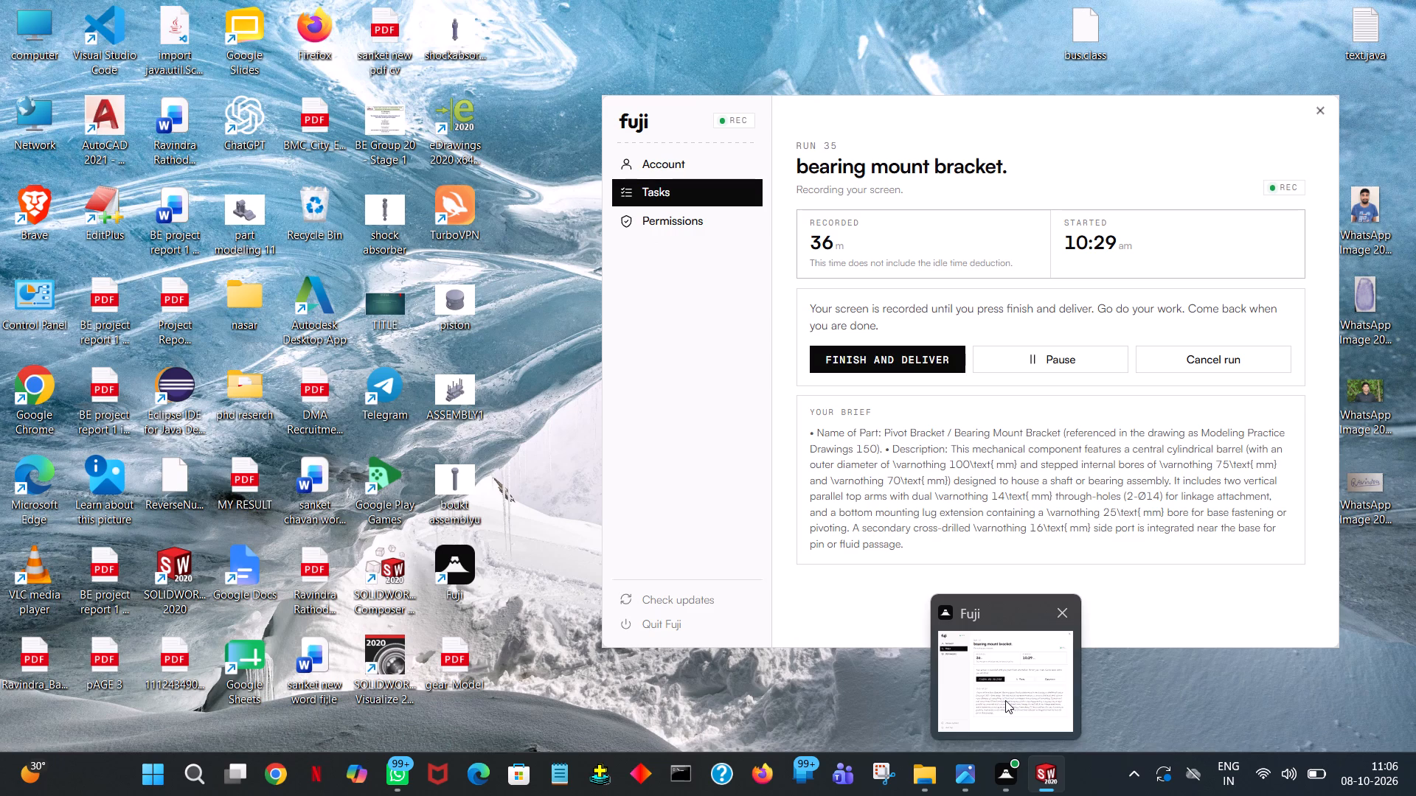
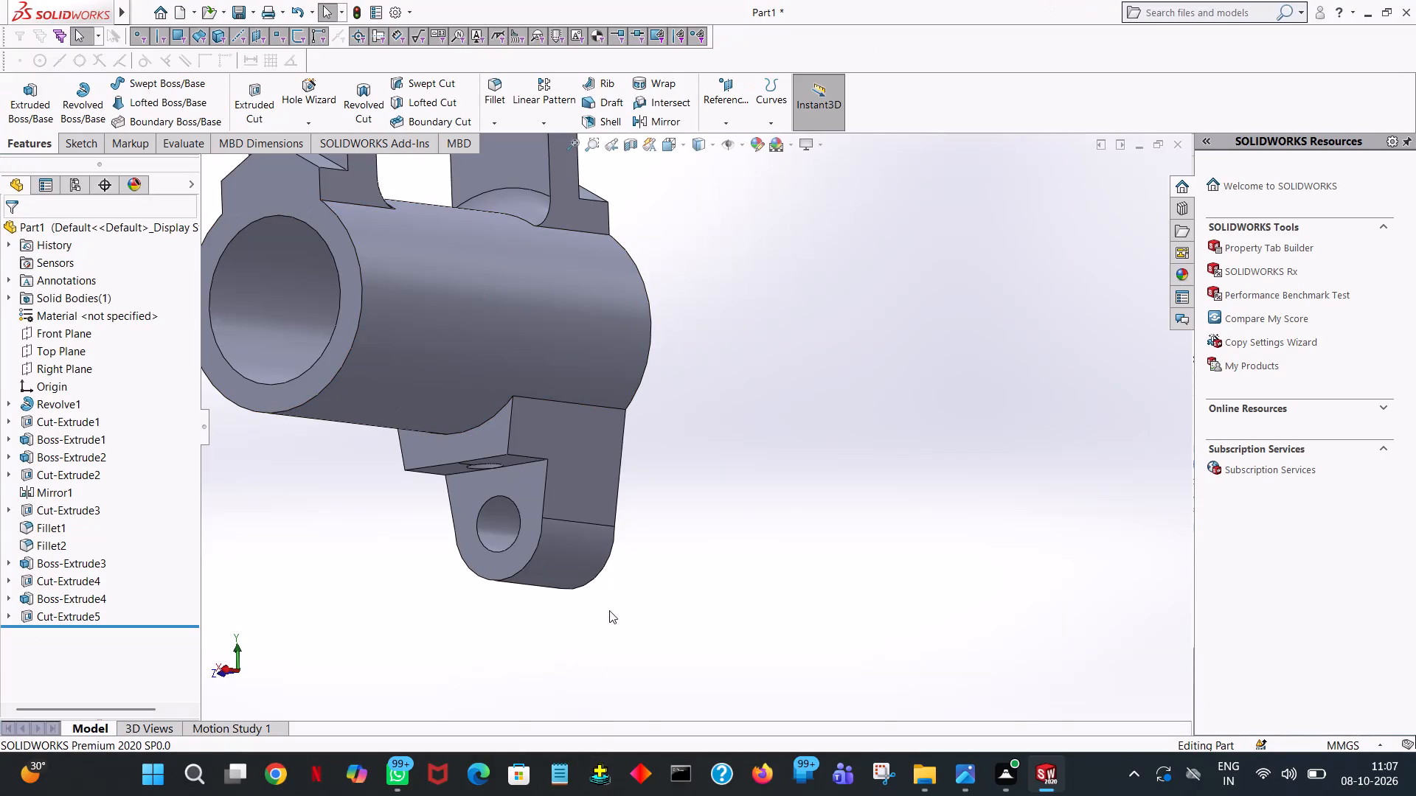
Fillet the curved edge where the lower lug's boss meets the outside of the cylinder with a 12 mm radius.
middle_click_drag(636, 293, 473, 398)
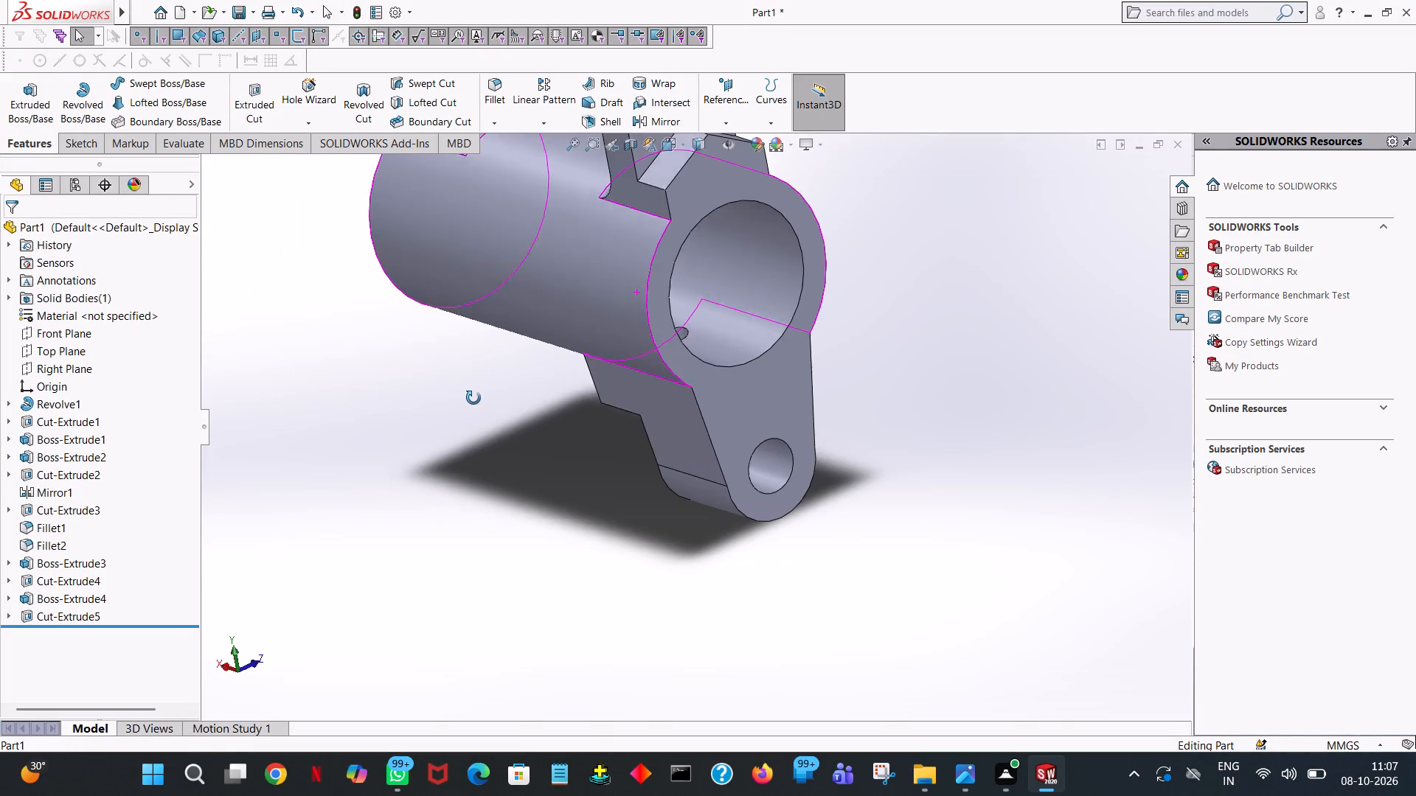
middle_click_drag(473, 398, 603, 235)
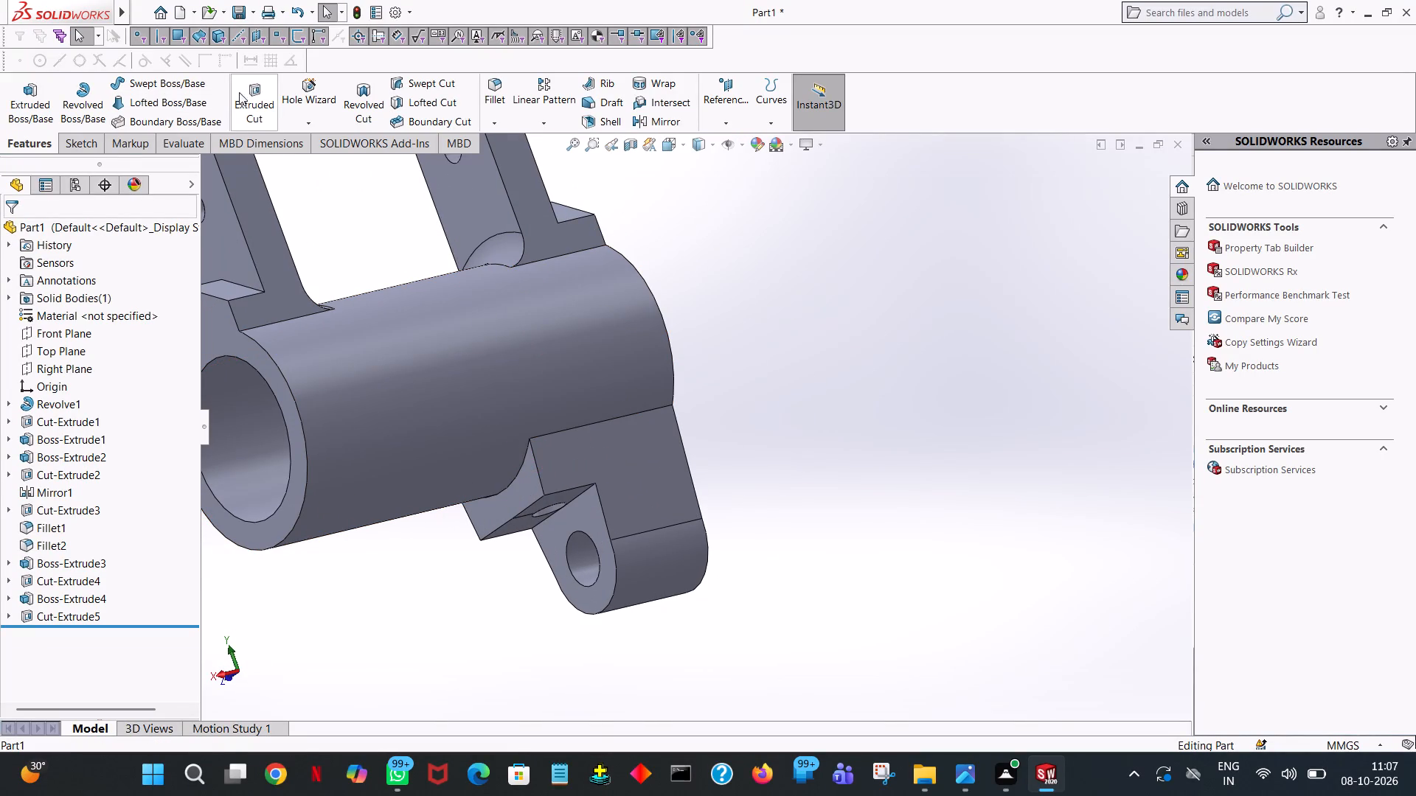
left_click(500, 84)
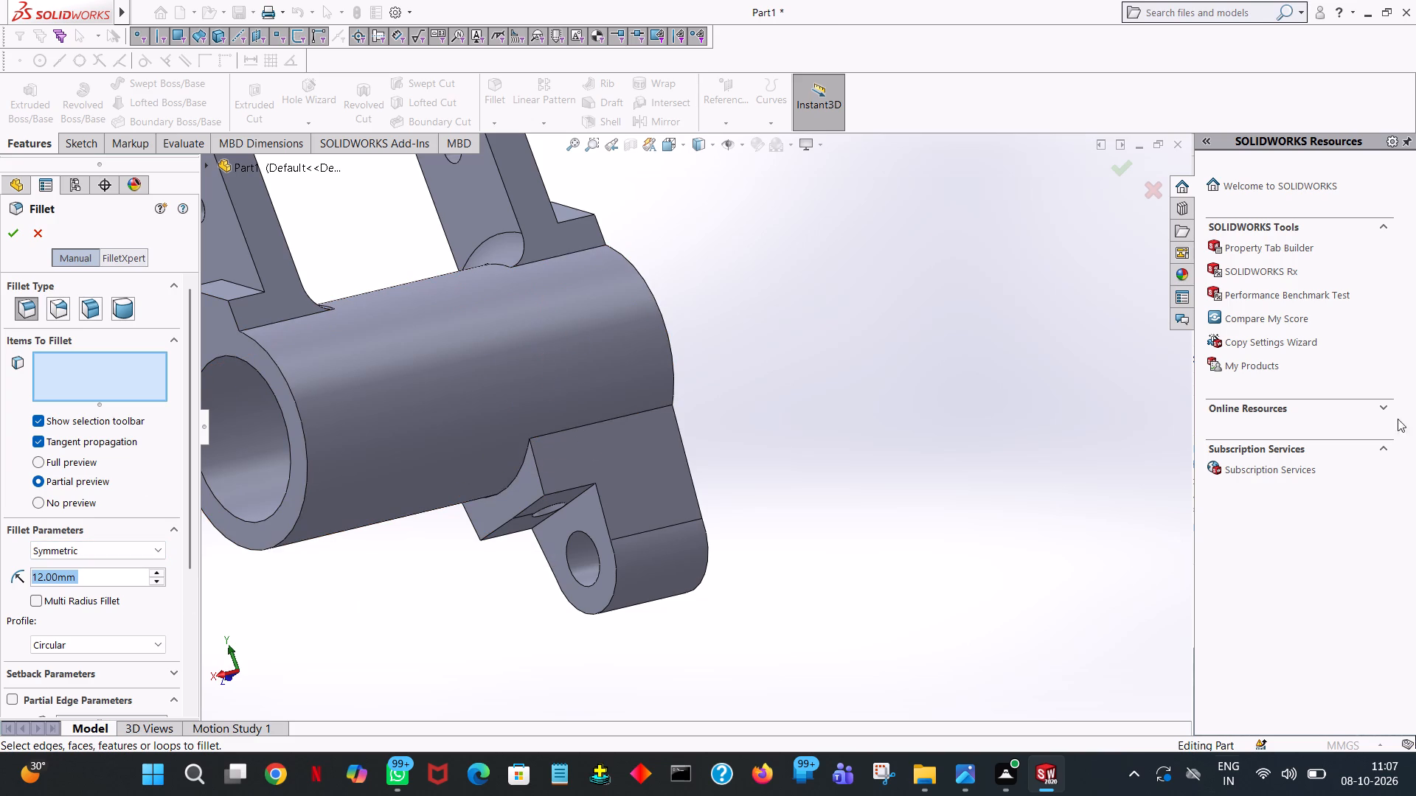
left_click(510, 486)
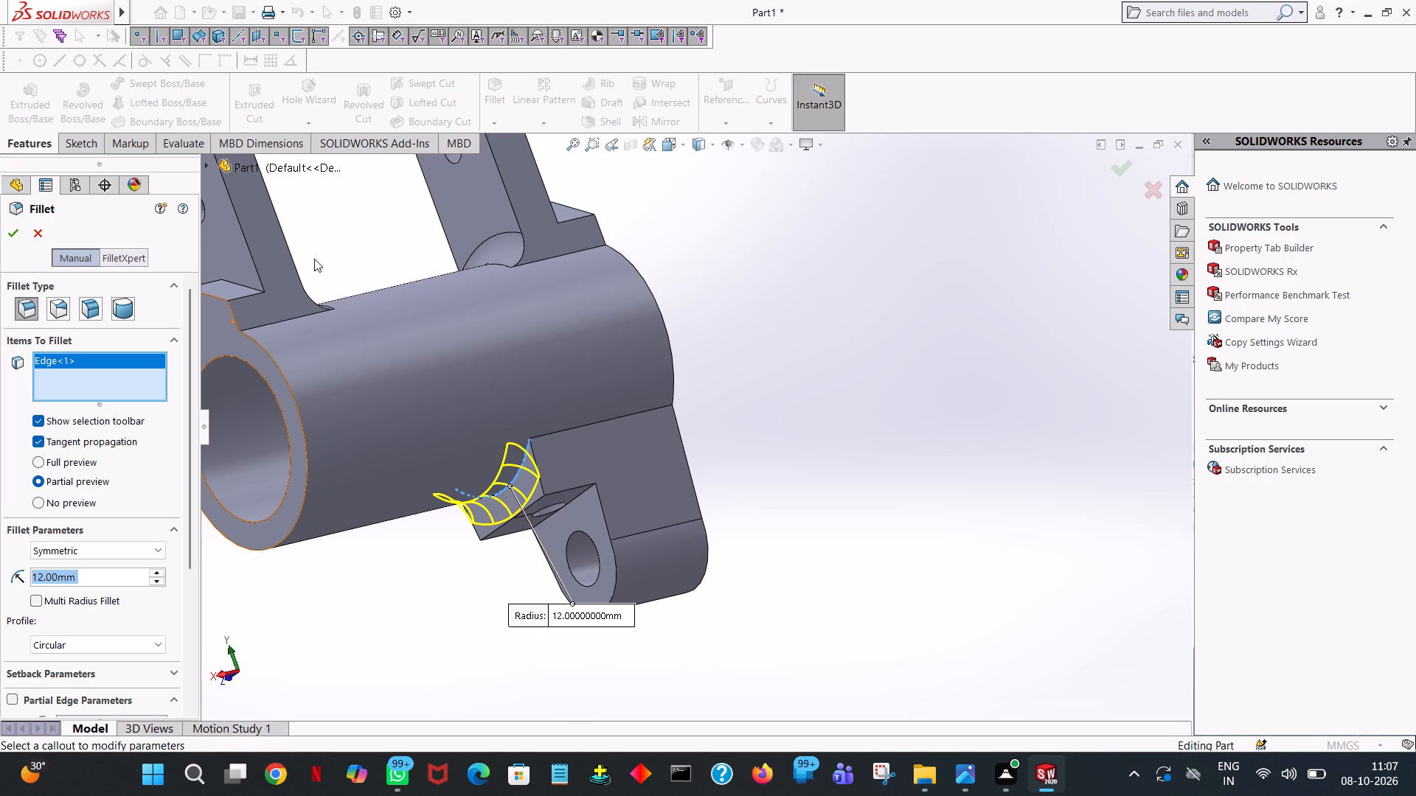
left_click(15, 237)
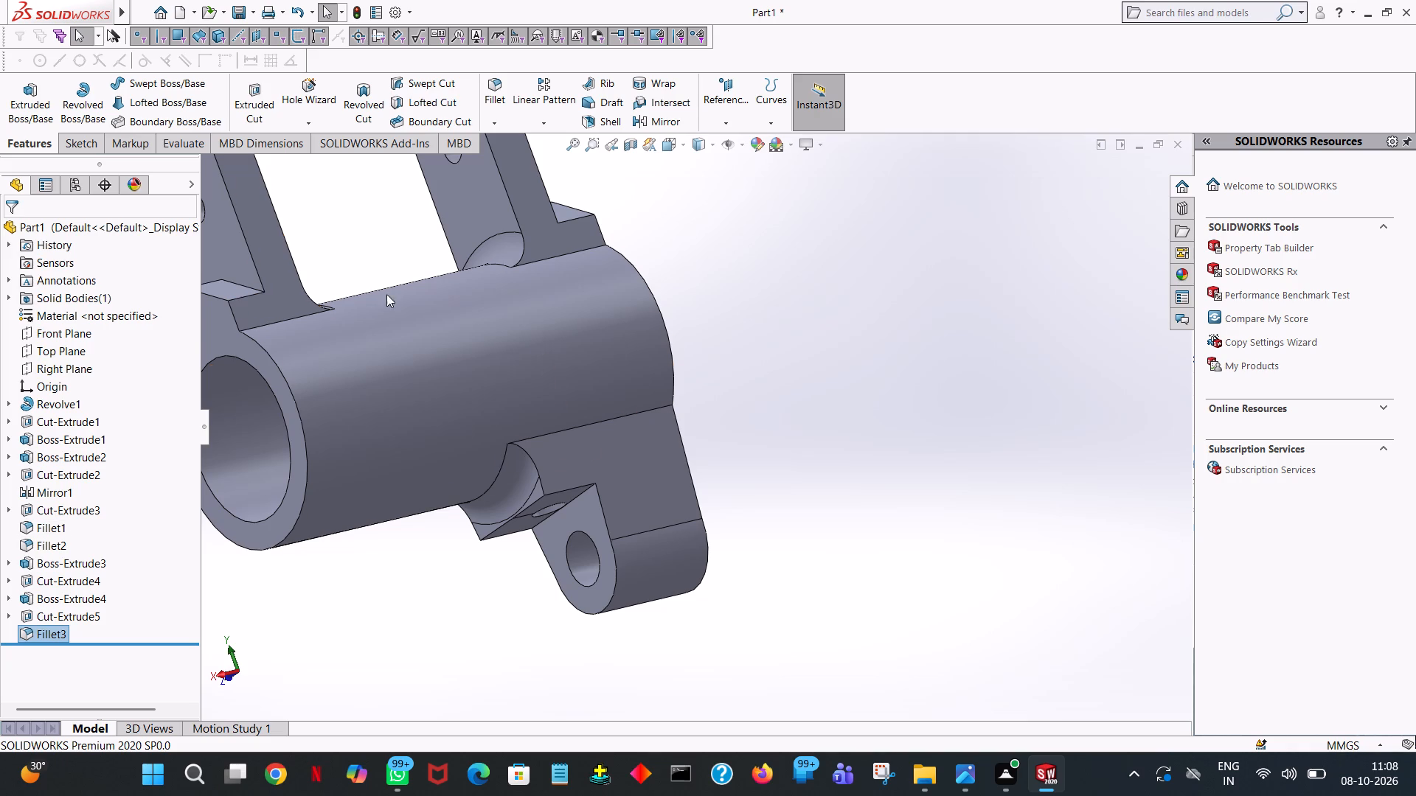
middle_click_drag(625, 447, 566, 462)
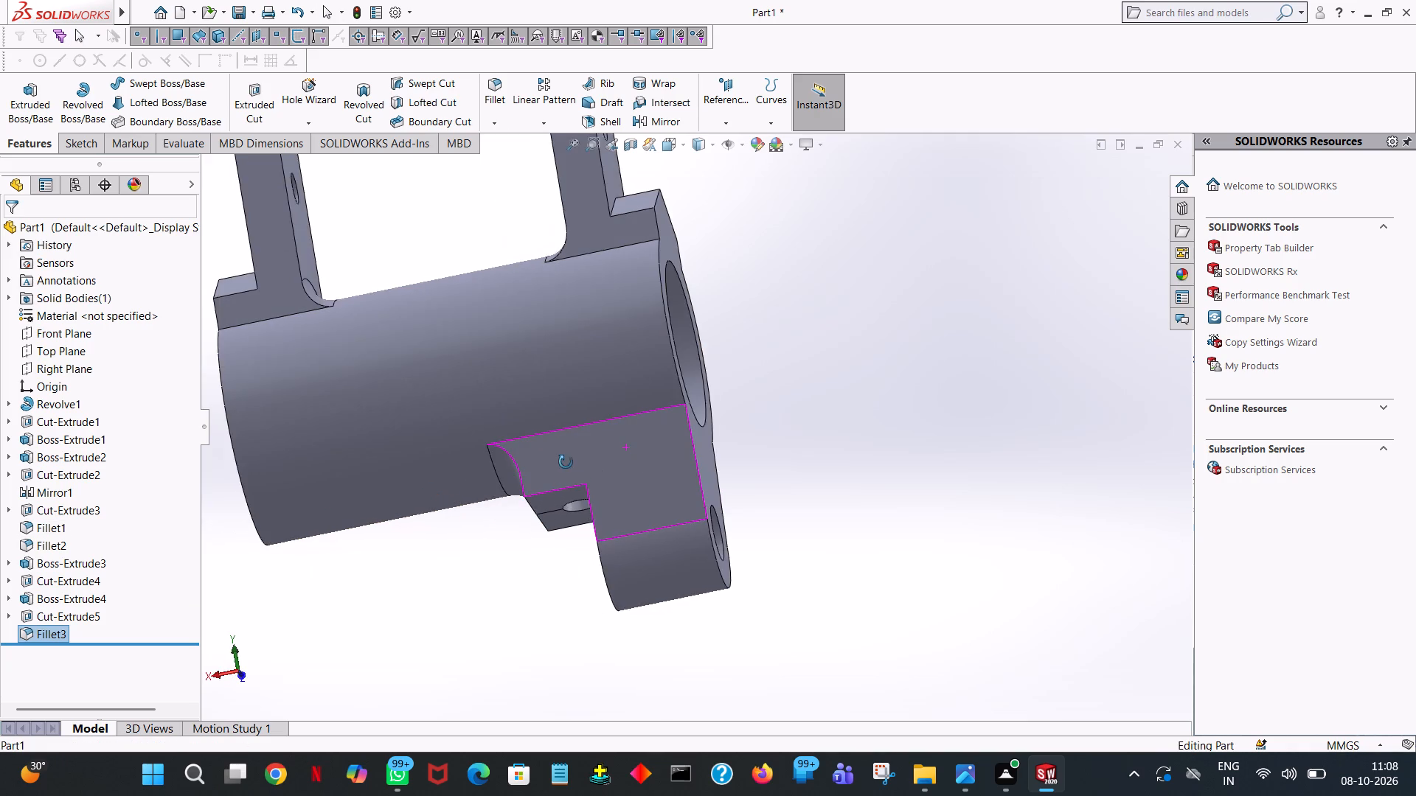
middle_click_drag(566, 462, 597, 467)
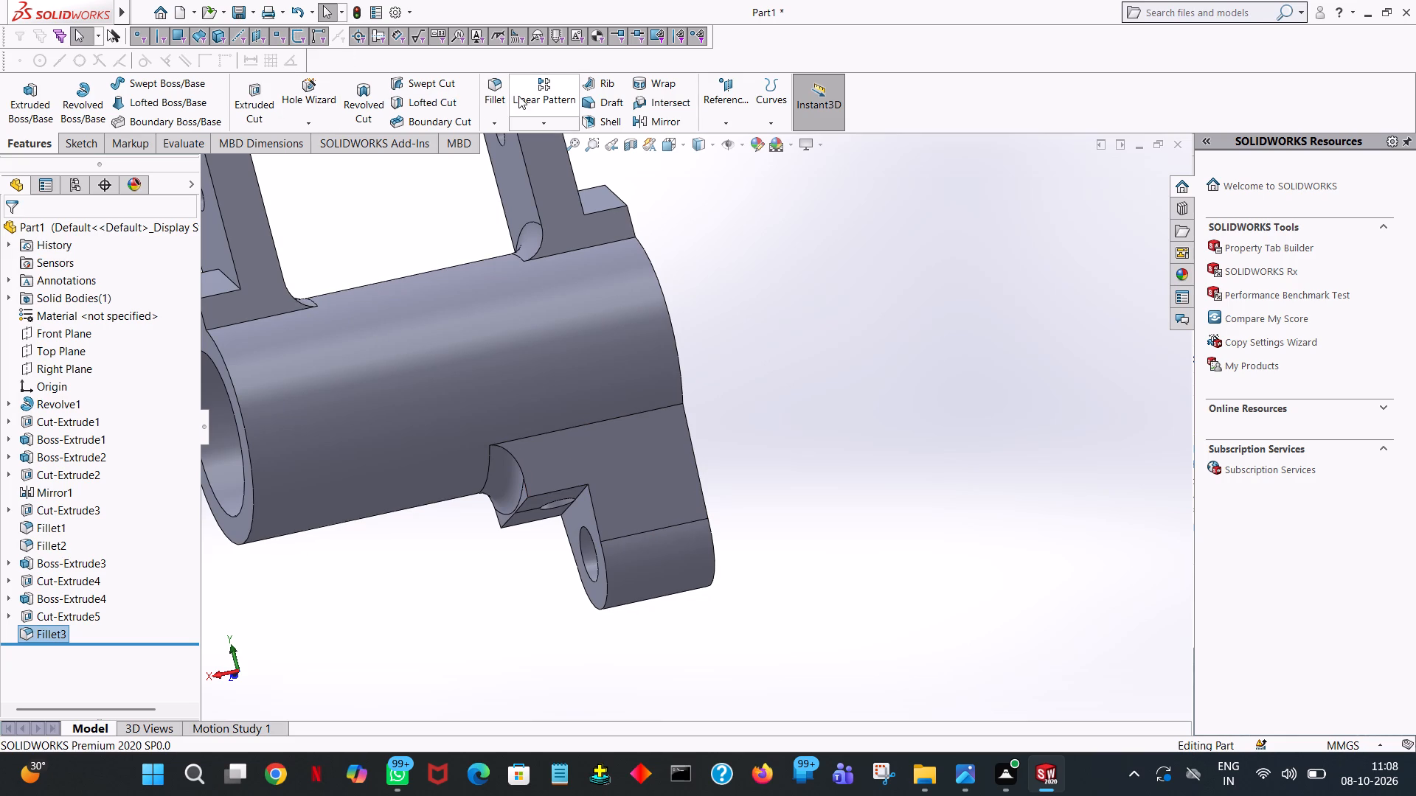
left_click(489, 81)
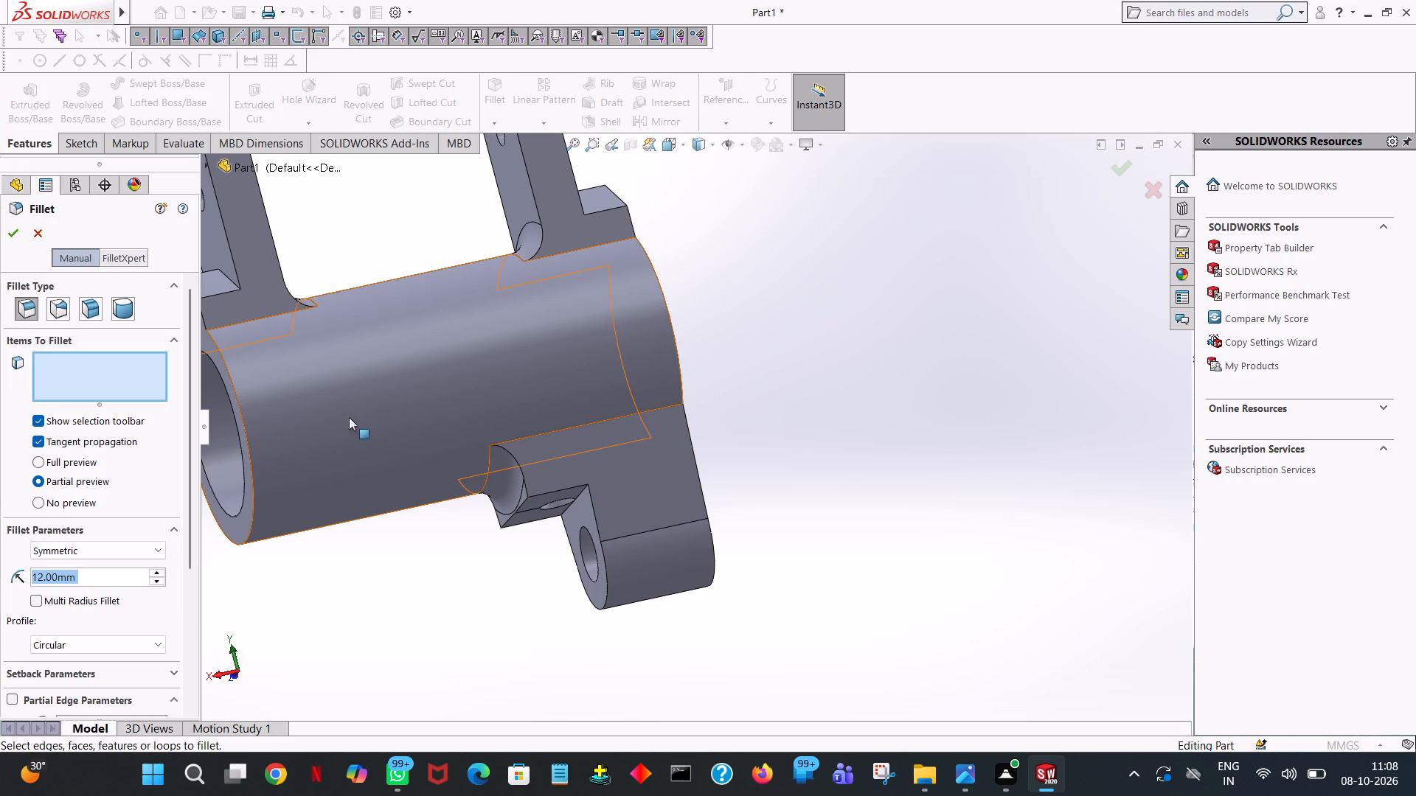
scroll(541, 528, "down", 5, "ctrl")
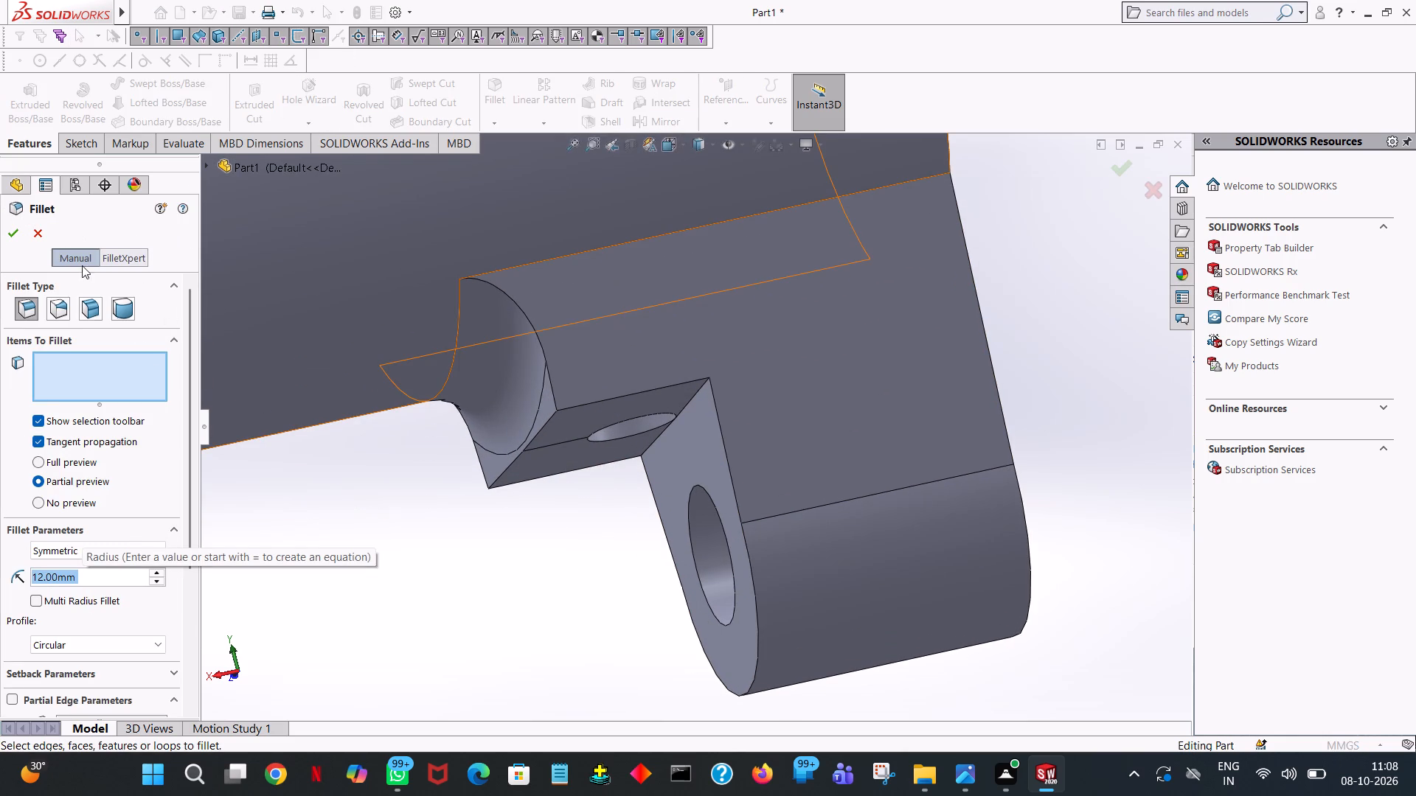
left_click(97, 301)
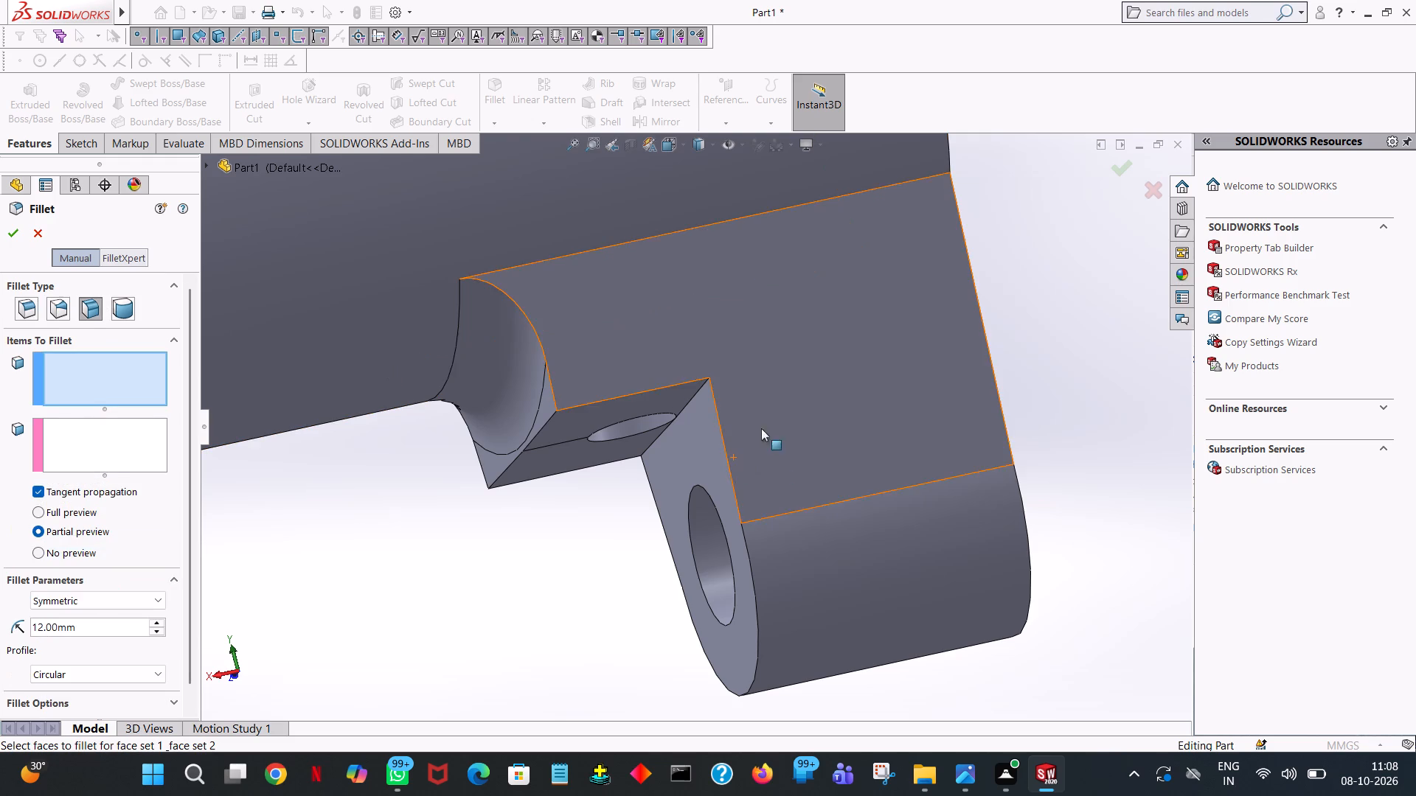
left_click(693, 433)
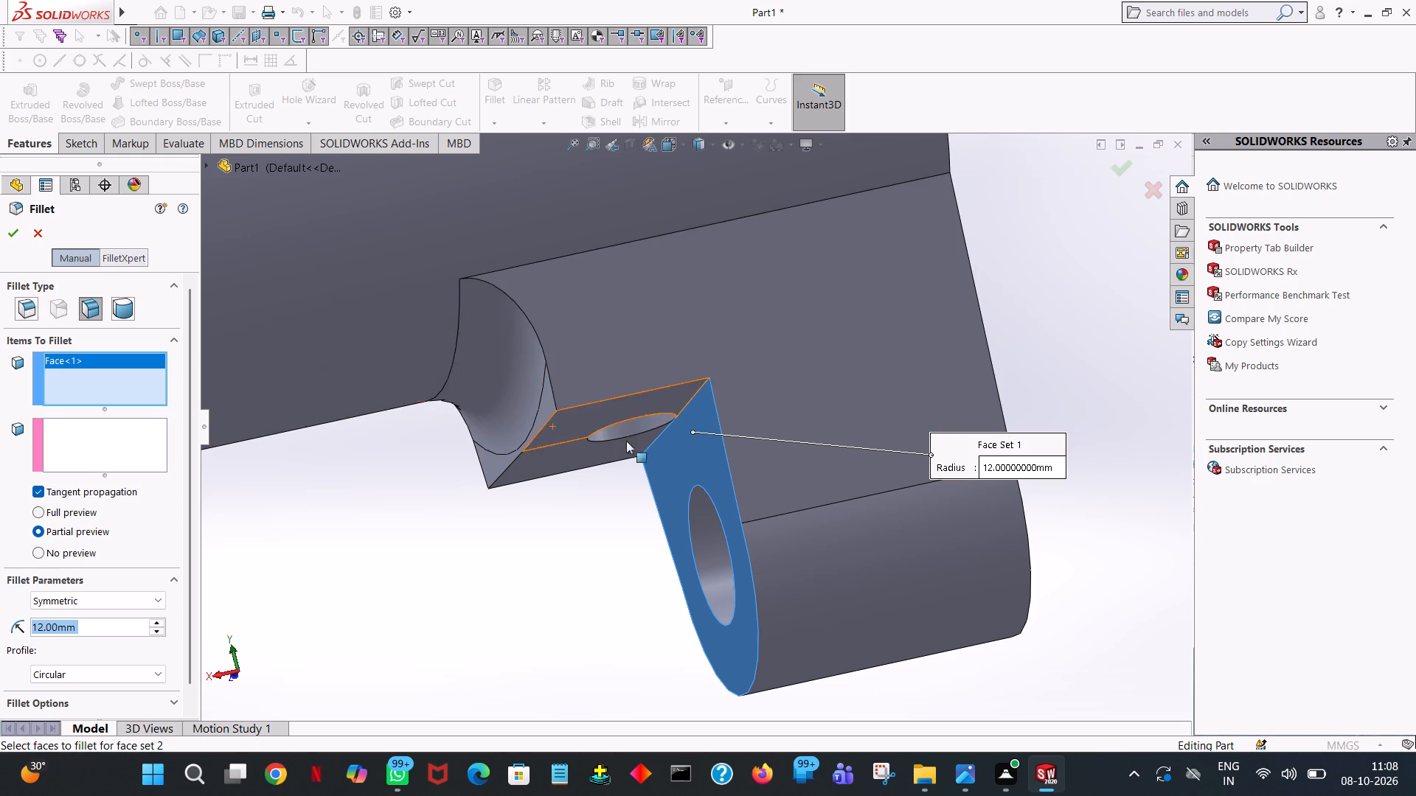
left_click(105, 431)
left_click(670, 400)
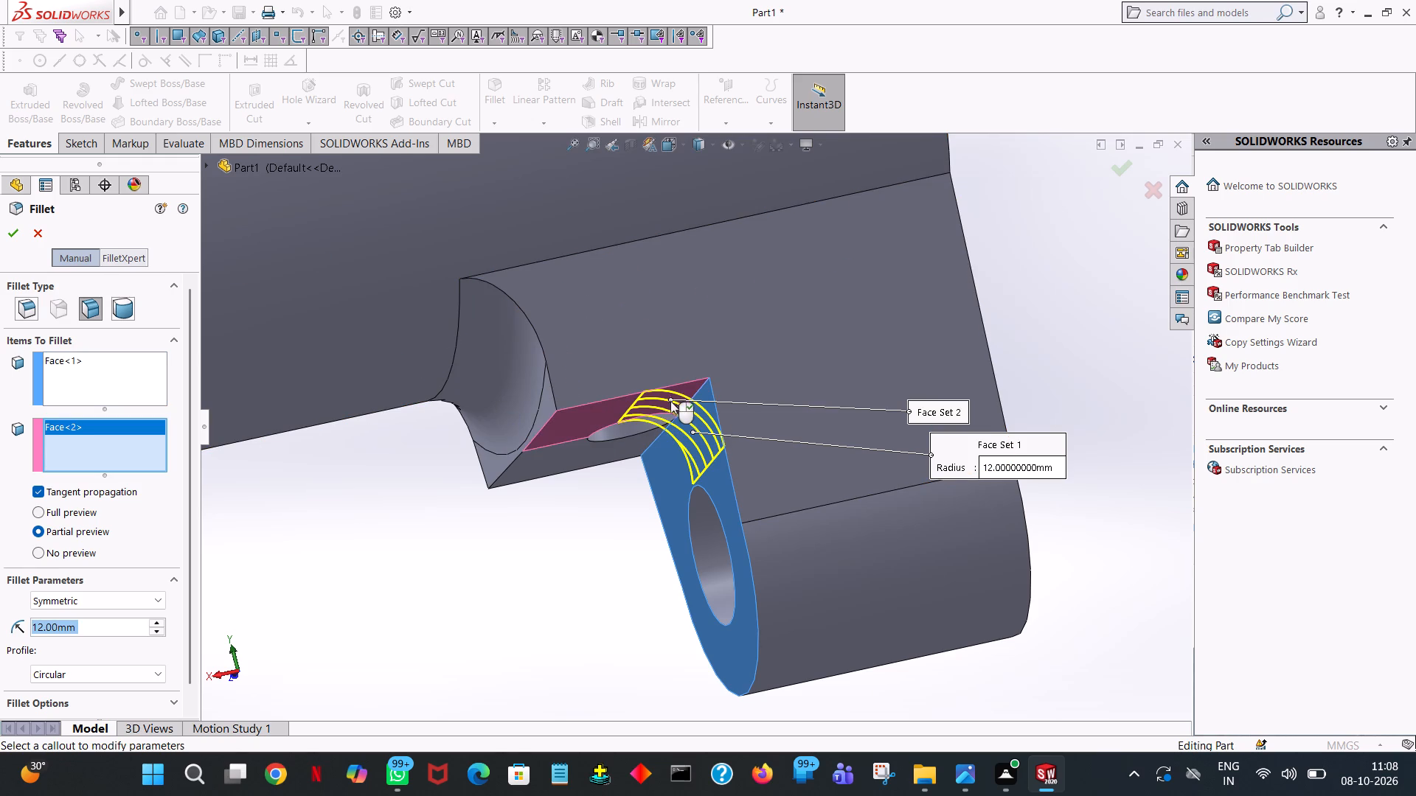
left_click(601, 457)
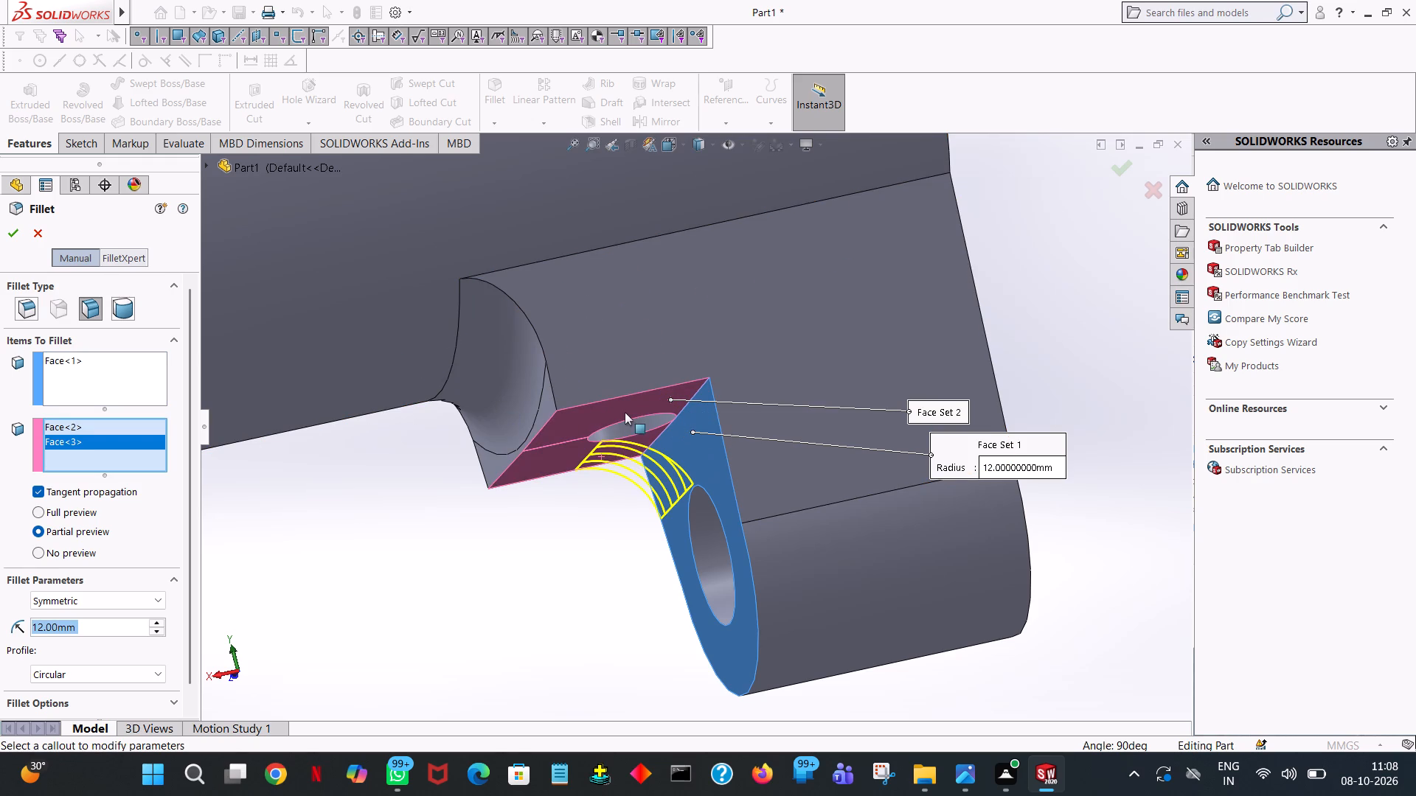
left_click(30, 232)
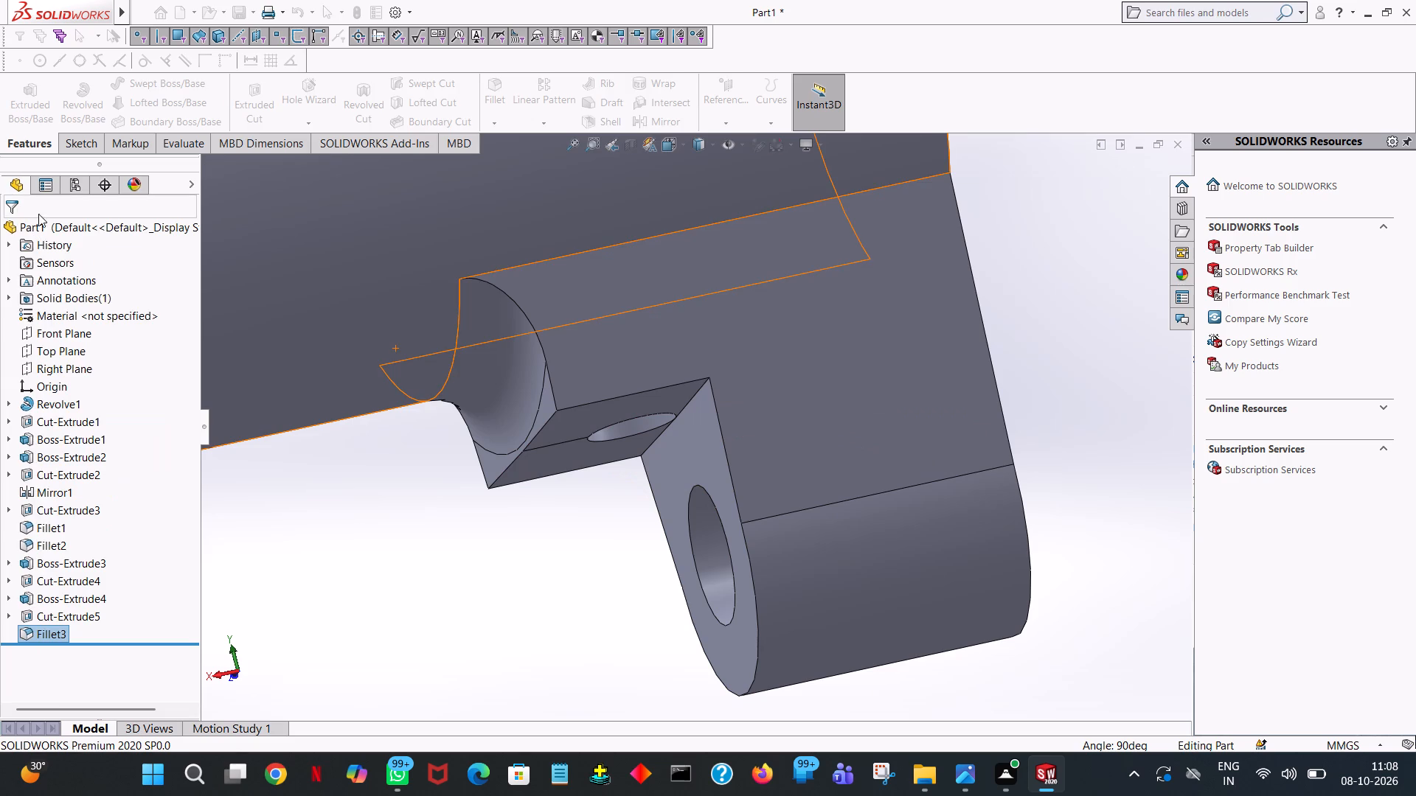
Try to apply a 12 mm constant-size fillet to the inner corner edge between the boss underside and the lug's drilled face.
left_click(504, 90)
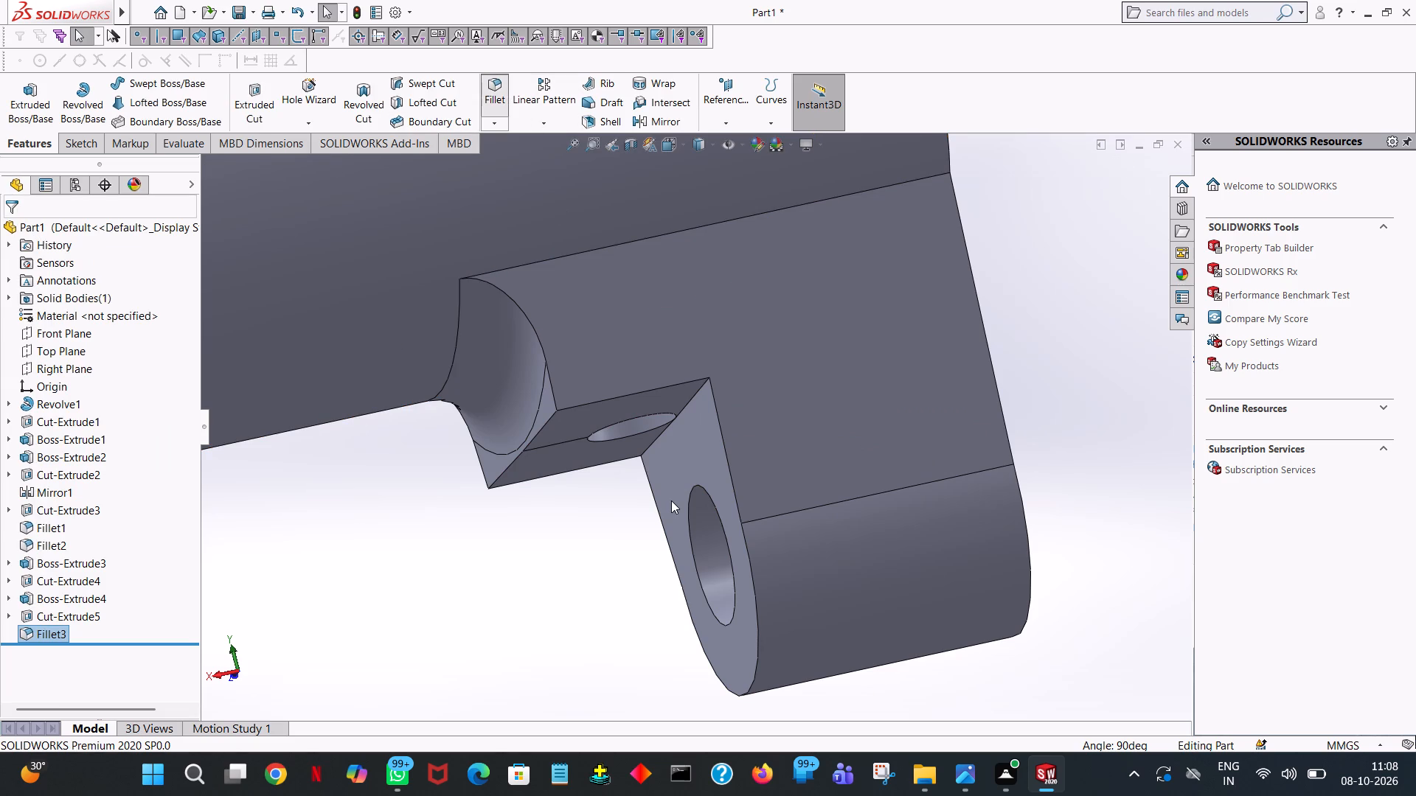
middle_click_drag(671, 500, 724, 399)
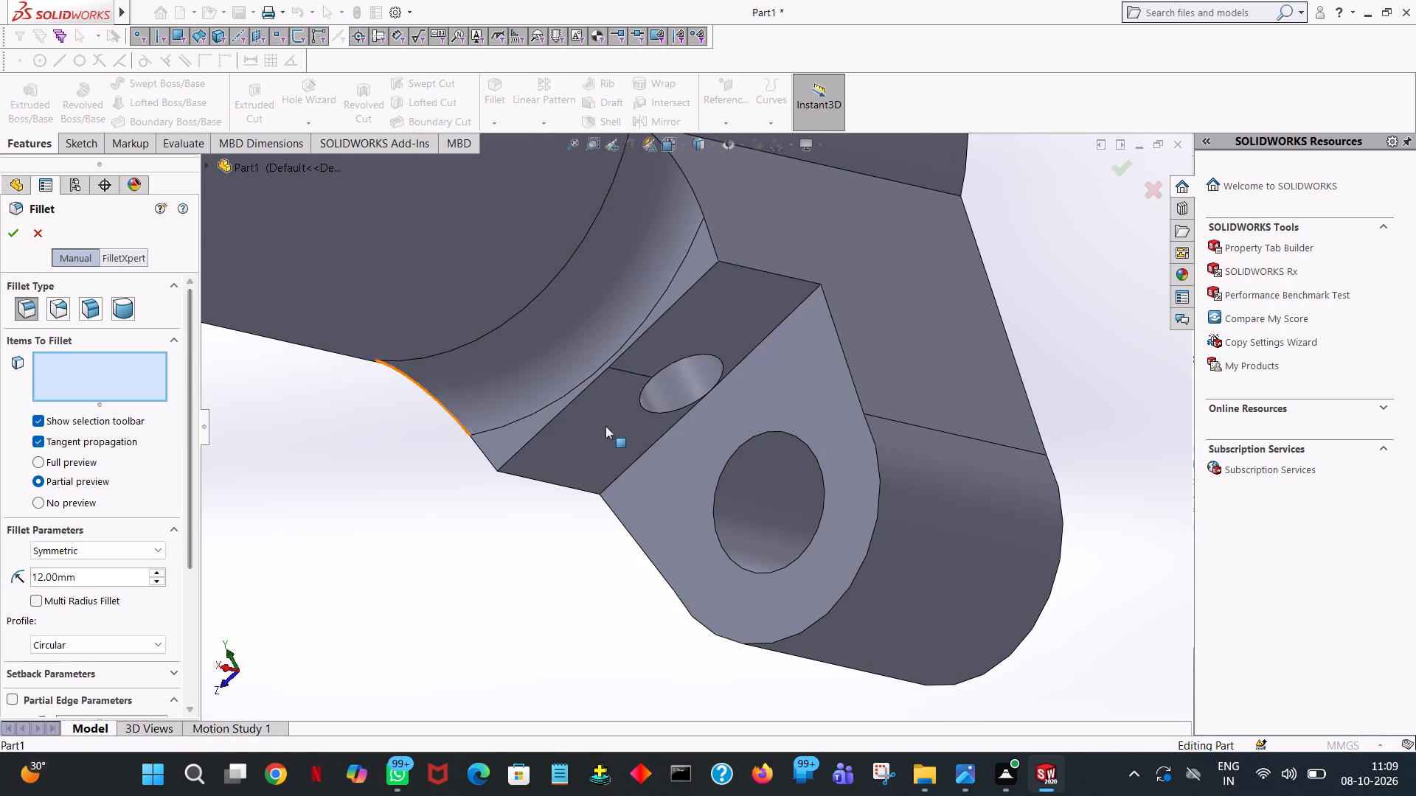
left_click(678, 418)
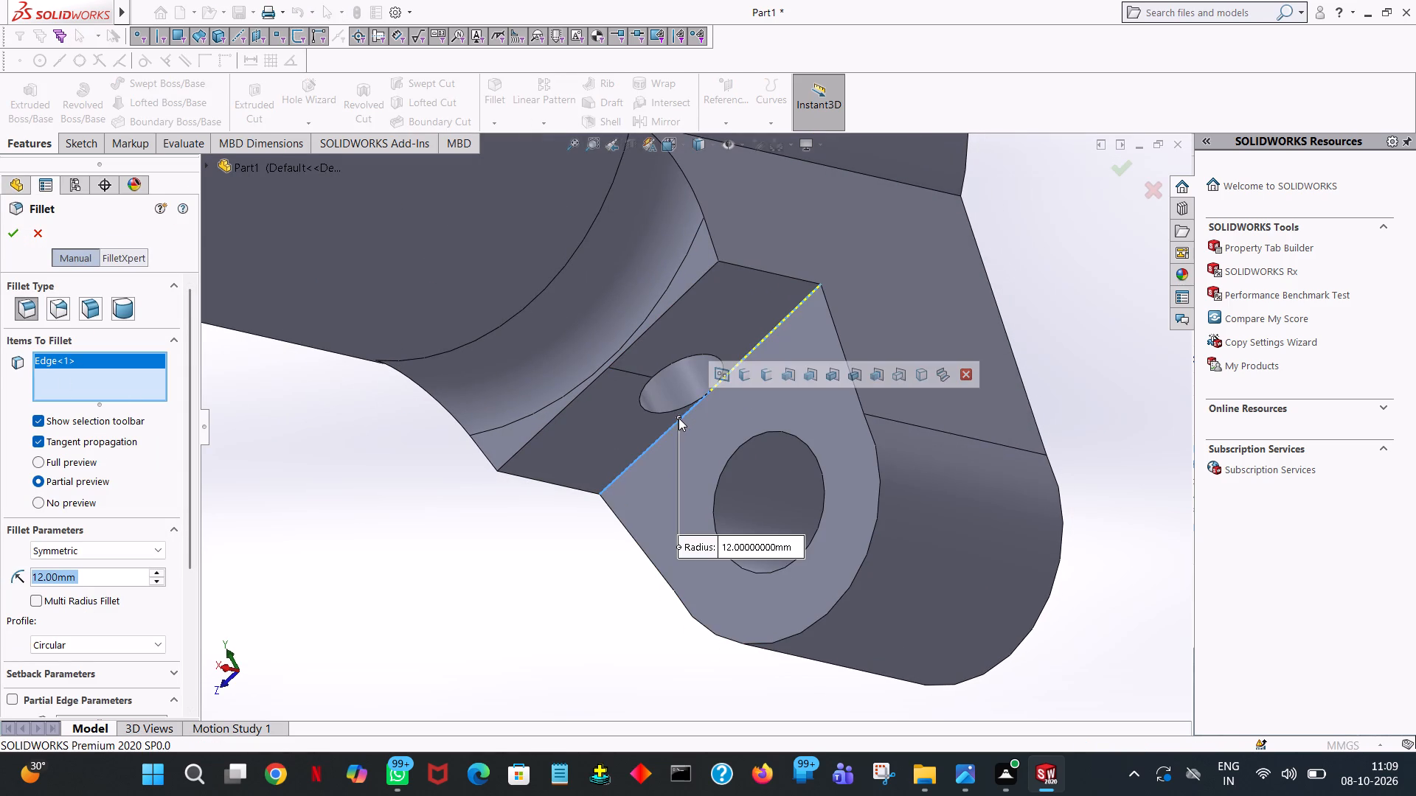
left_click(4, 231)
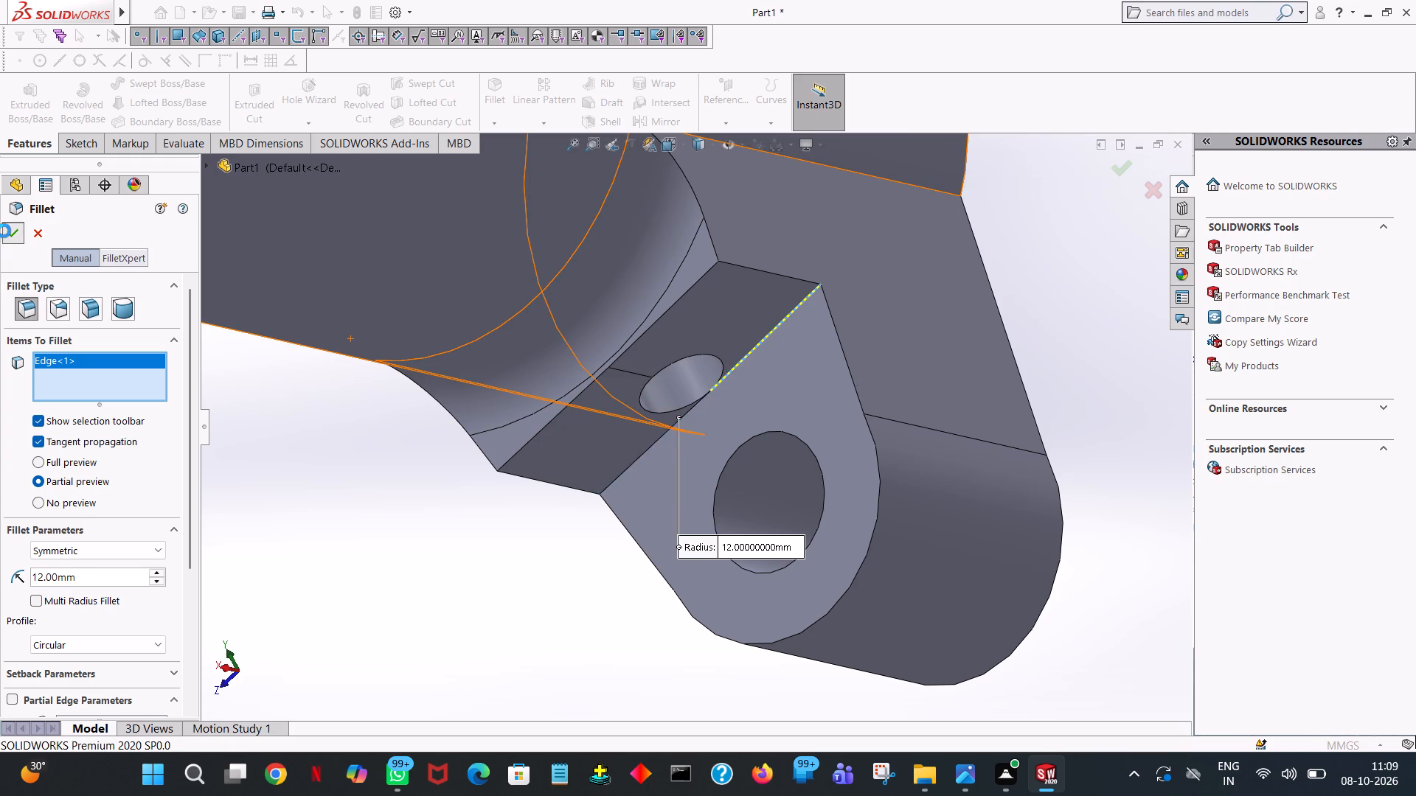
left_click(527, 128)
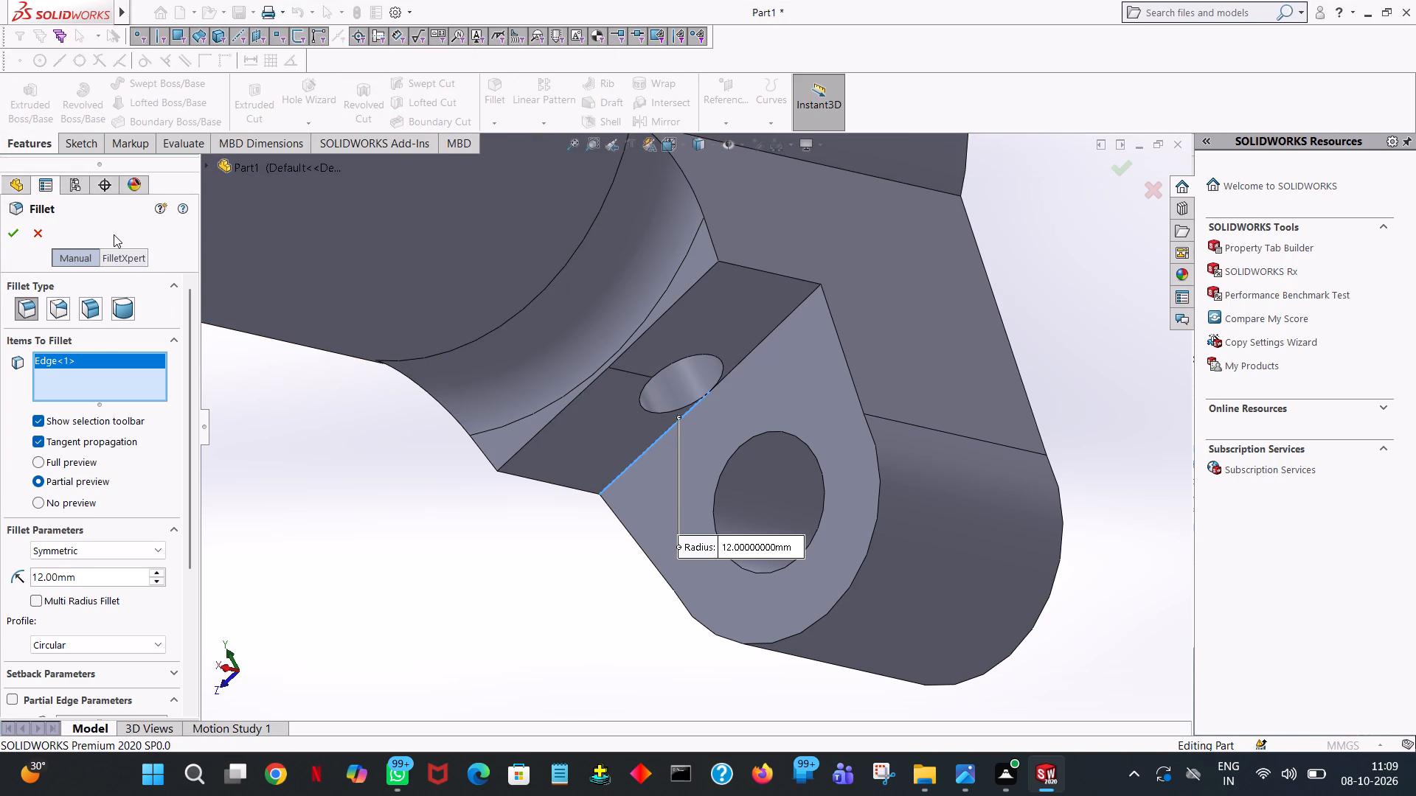
Add a 12 mm face fillet between the boss underside portion nearer the lug's long sloping side face and the lug's drilled face.
left_click(87, 309)
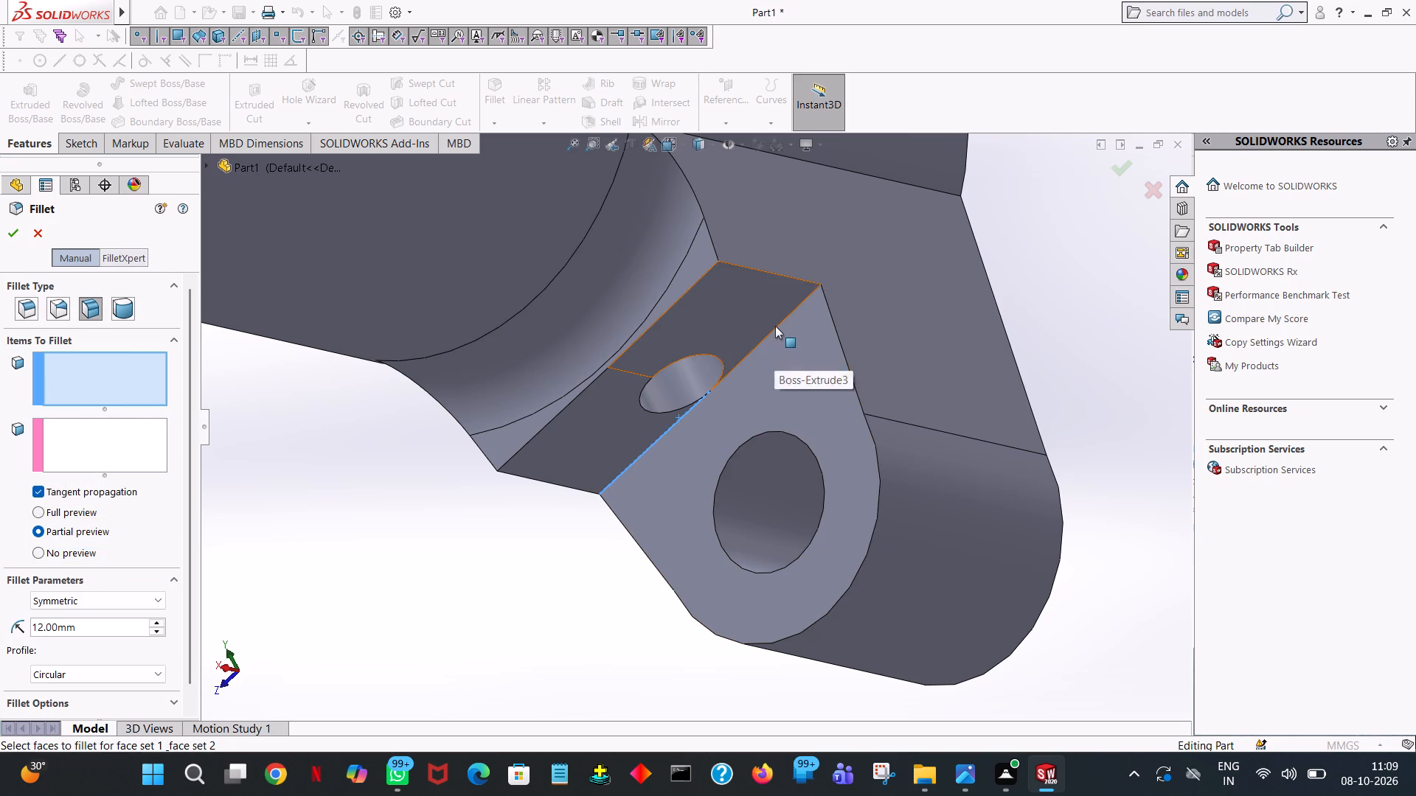
left_click(775, 313)
left_click(166, 439)
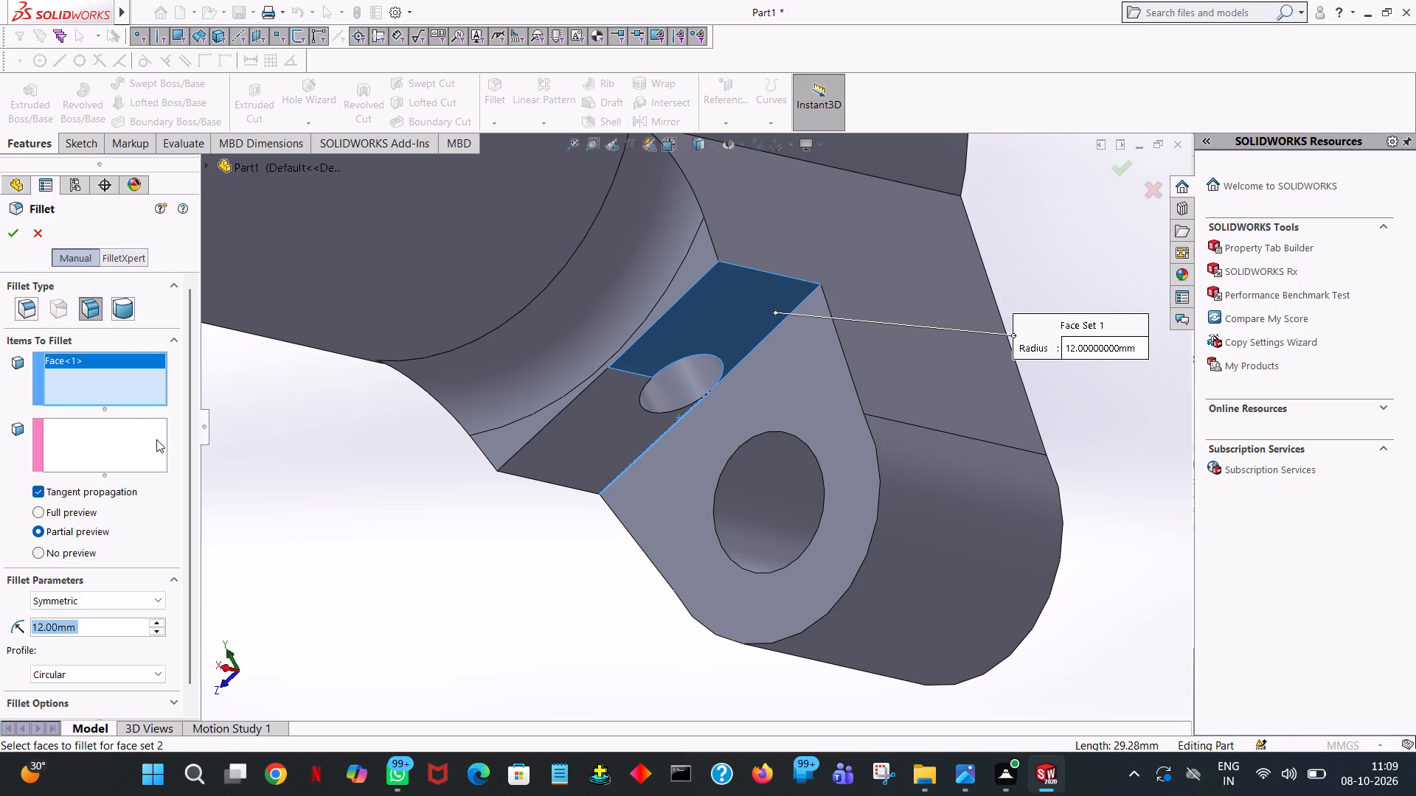
left_click(122, 439)
left_click(816, 387)
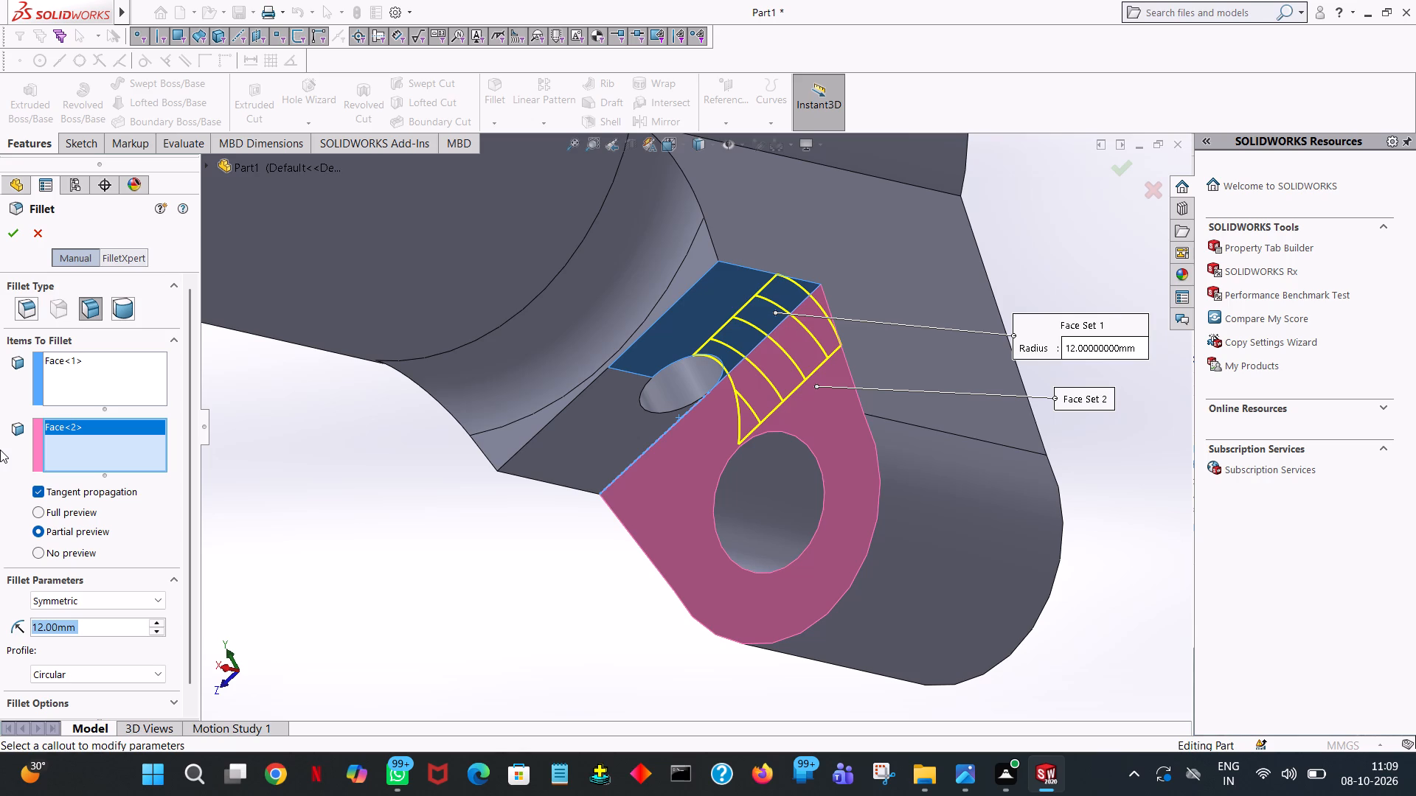
left_click(21, 232)
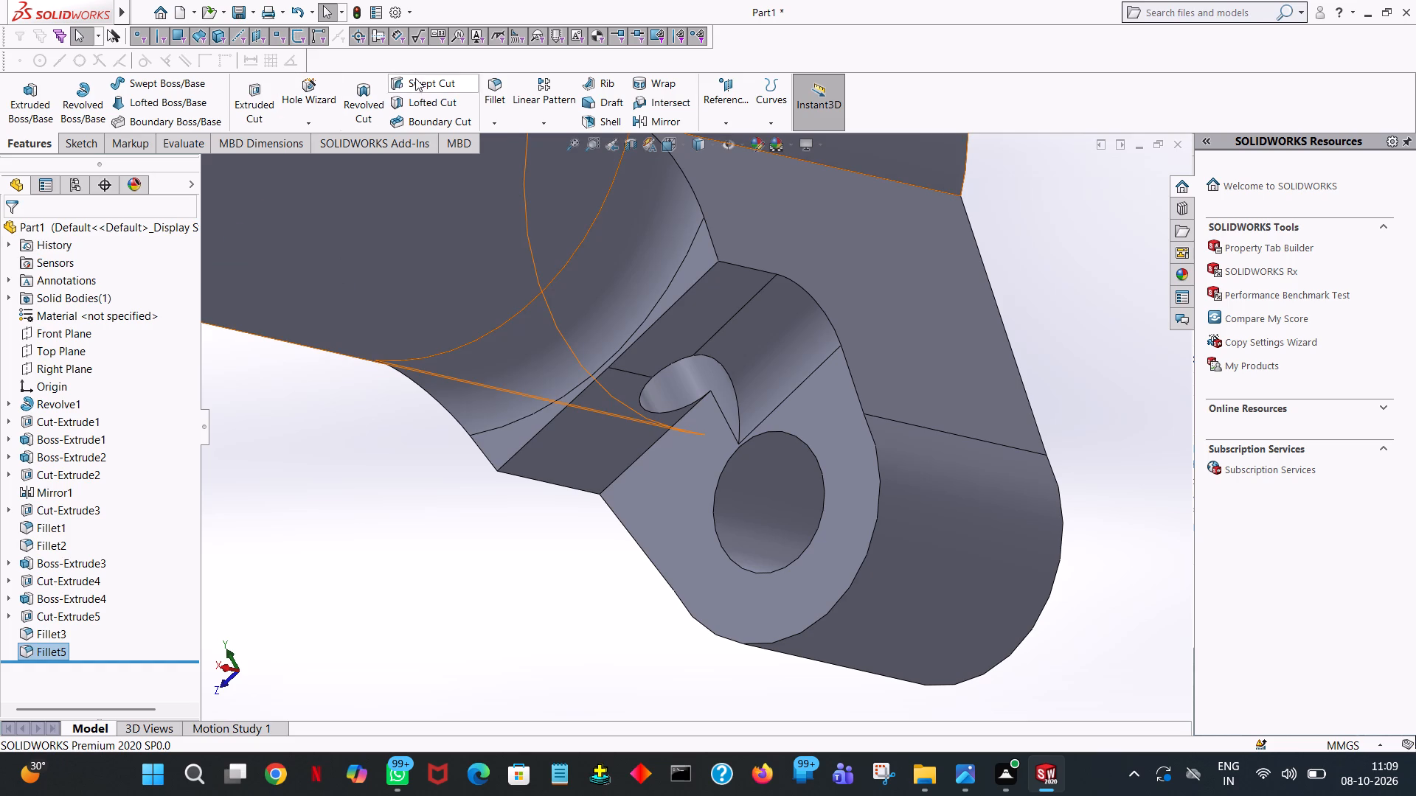
Add a 12 mm face fillet between the remaining boss underside portion, across the port hole, and the lug's drilled face.
left_click(496, 83)
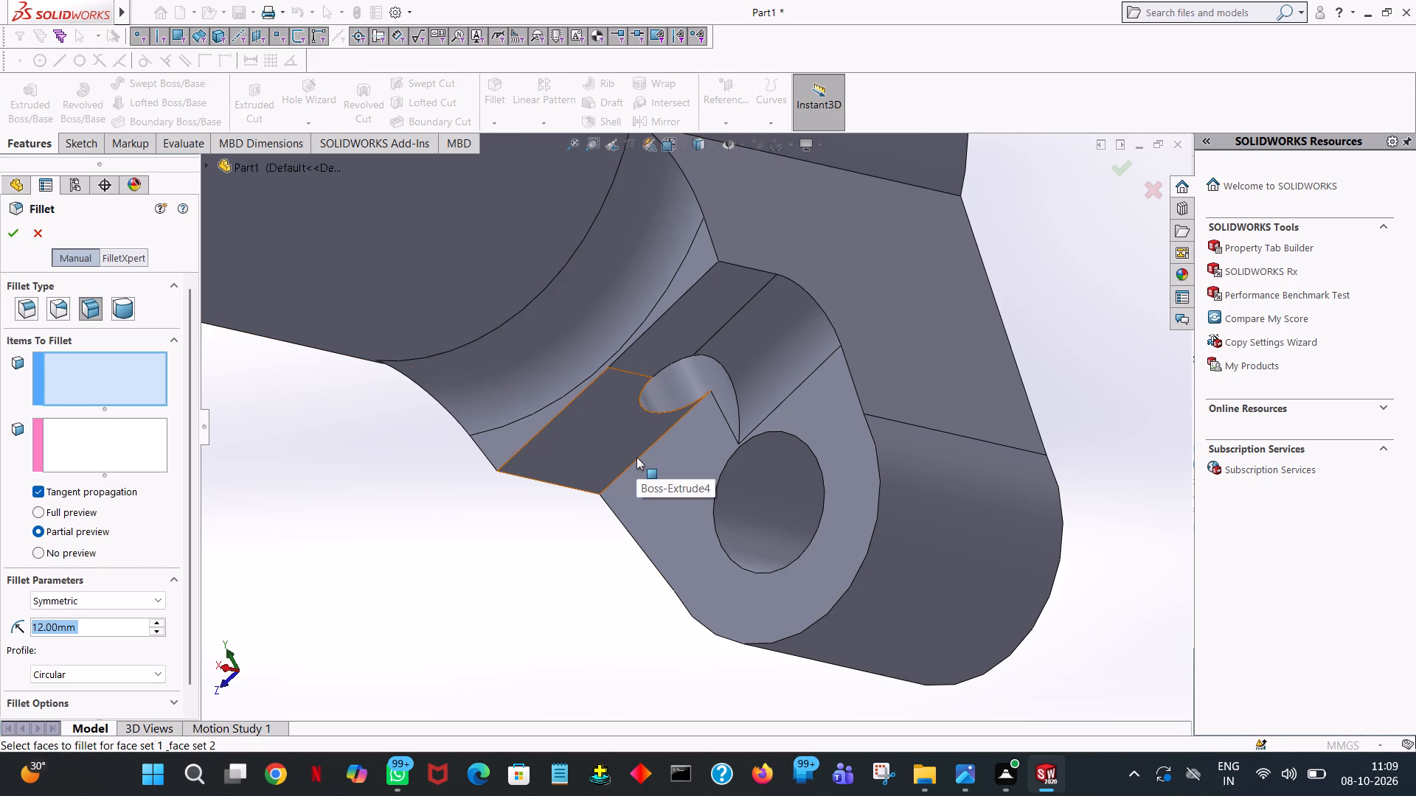
left_click(636, 457)
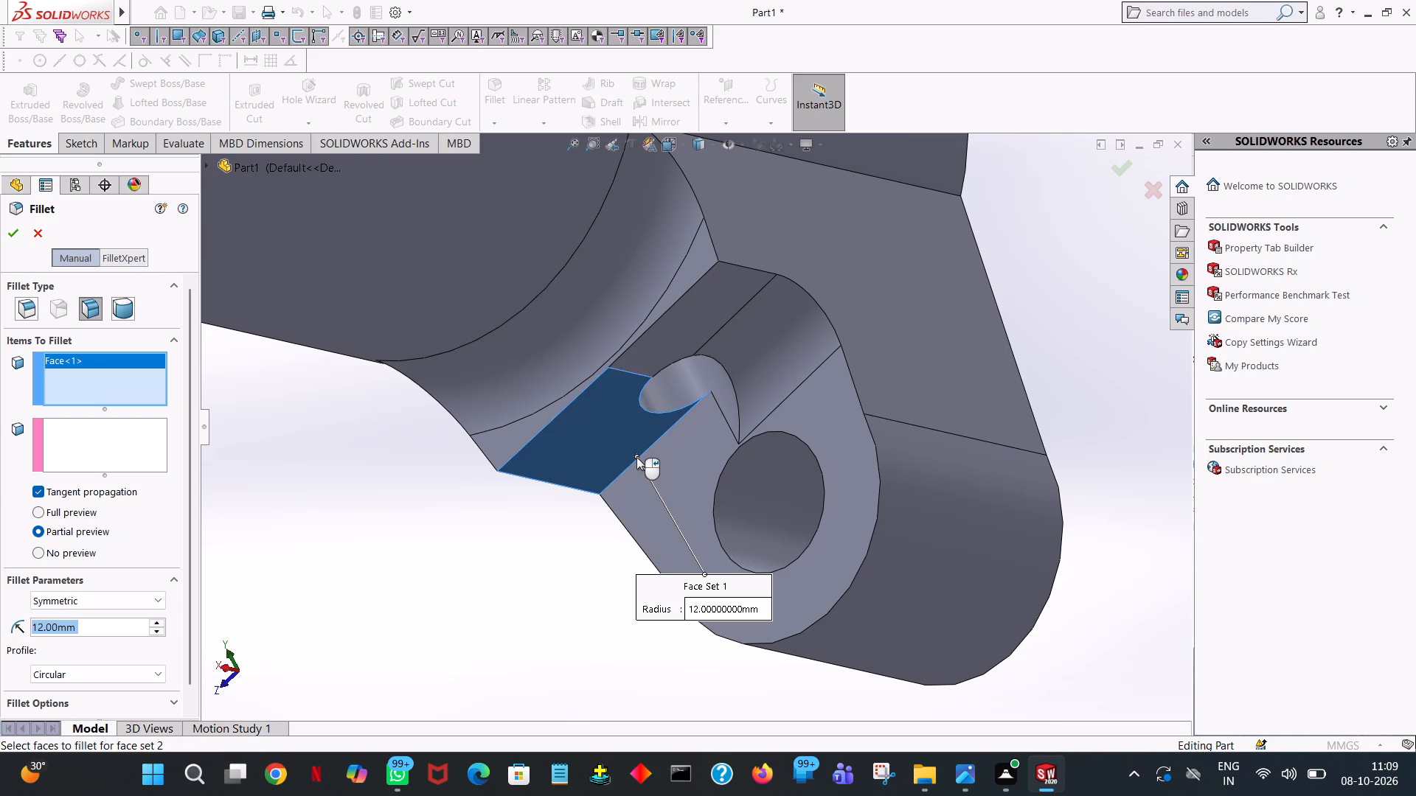
left_click(90, 436)
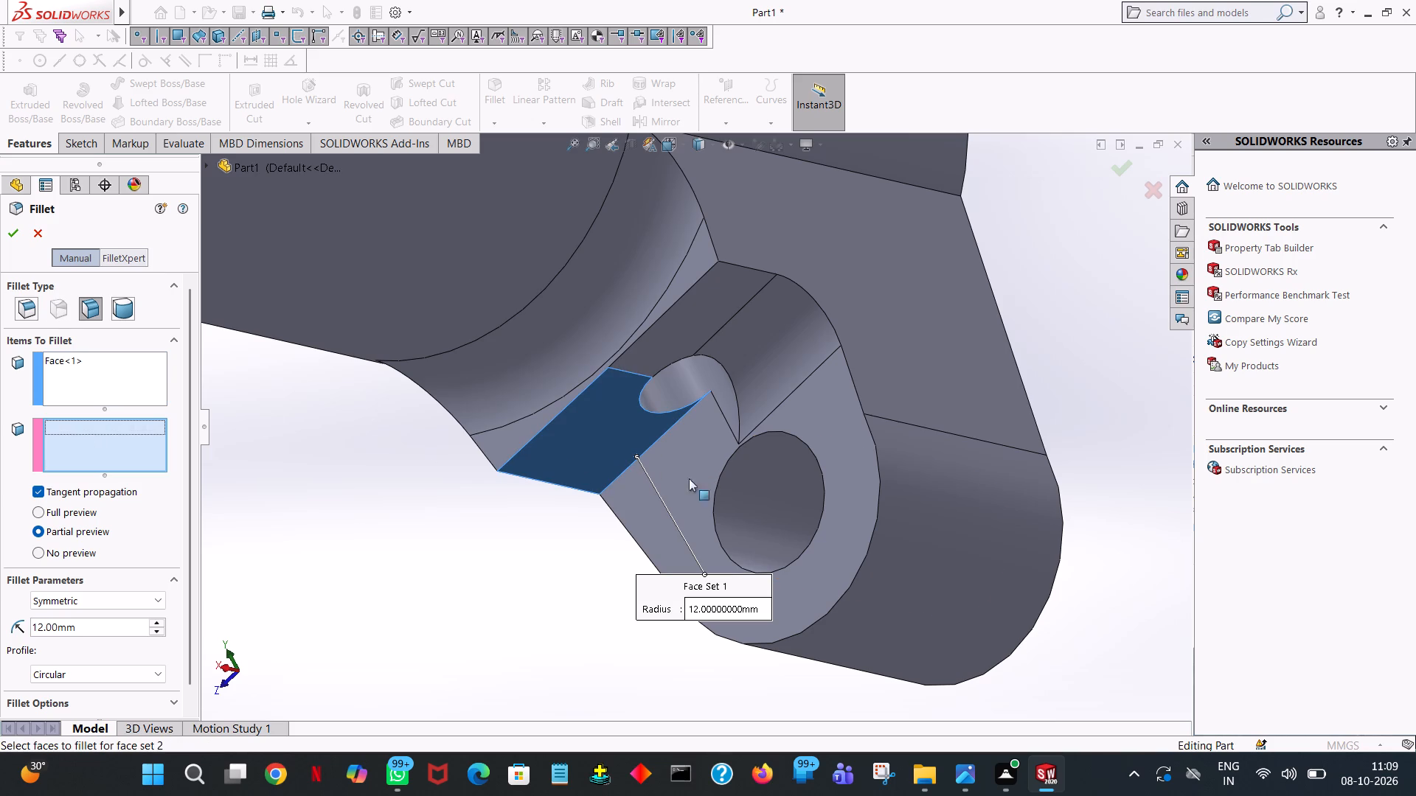
left_click(662, 492)
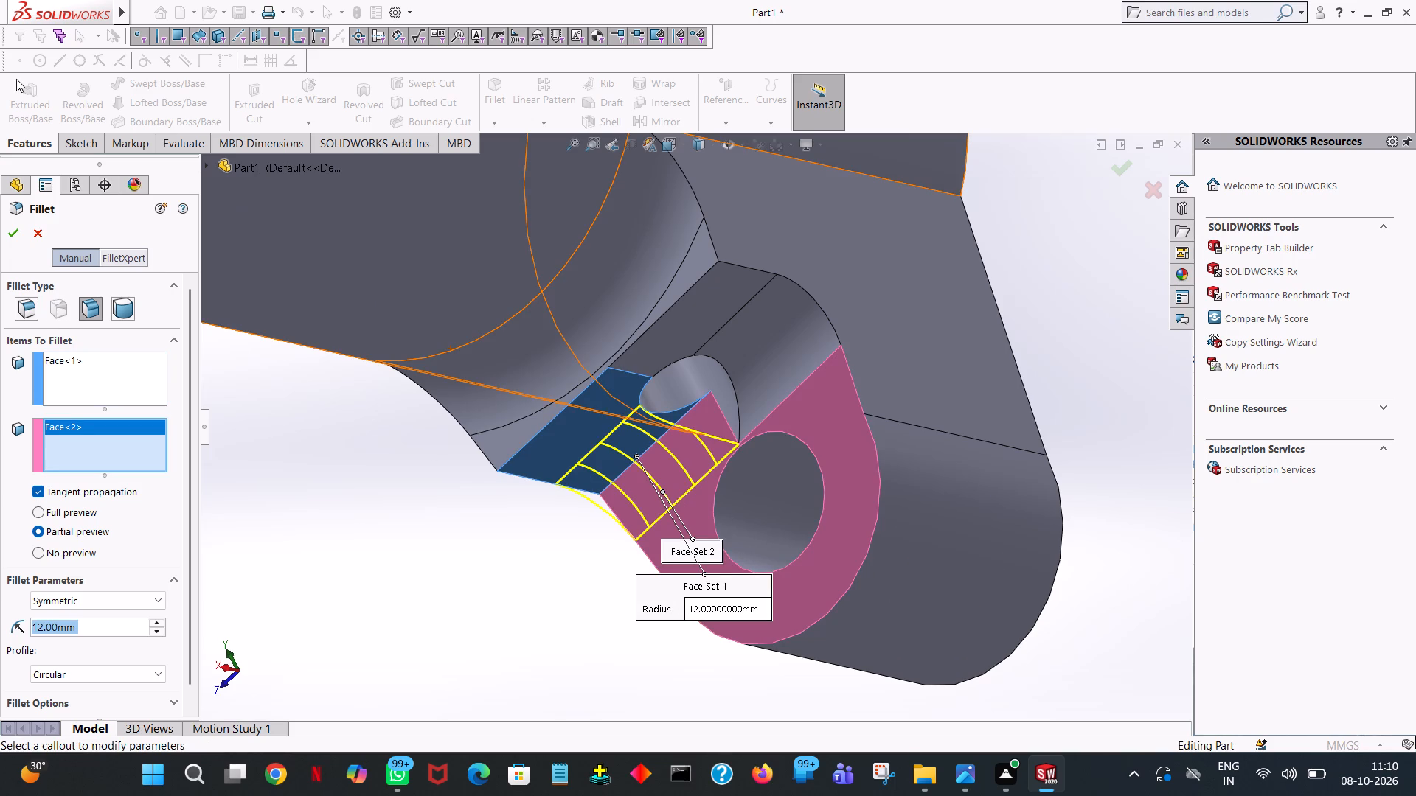
left_click(14, 236)
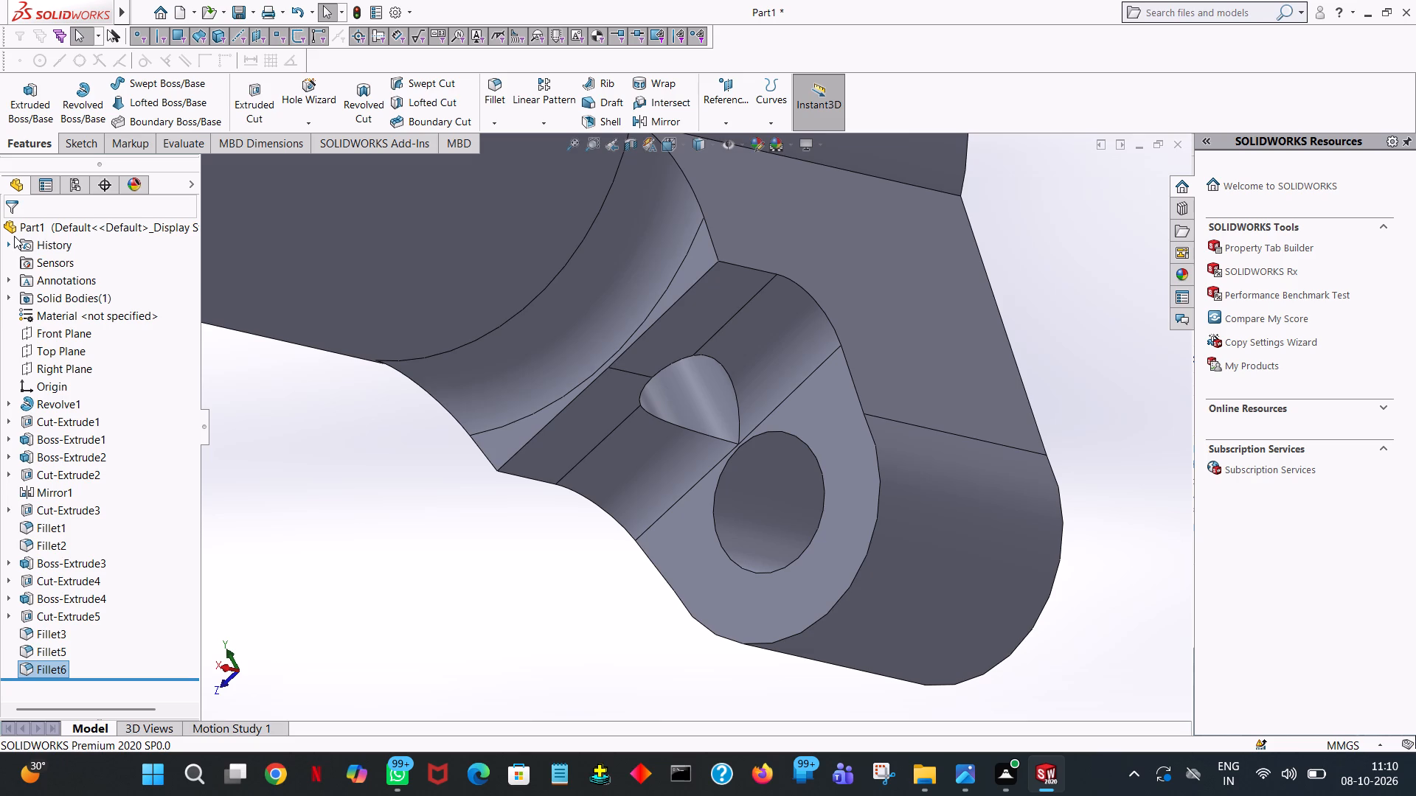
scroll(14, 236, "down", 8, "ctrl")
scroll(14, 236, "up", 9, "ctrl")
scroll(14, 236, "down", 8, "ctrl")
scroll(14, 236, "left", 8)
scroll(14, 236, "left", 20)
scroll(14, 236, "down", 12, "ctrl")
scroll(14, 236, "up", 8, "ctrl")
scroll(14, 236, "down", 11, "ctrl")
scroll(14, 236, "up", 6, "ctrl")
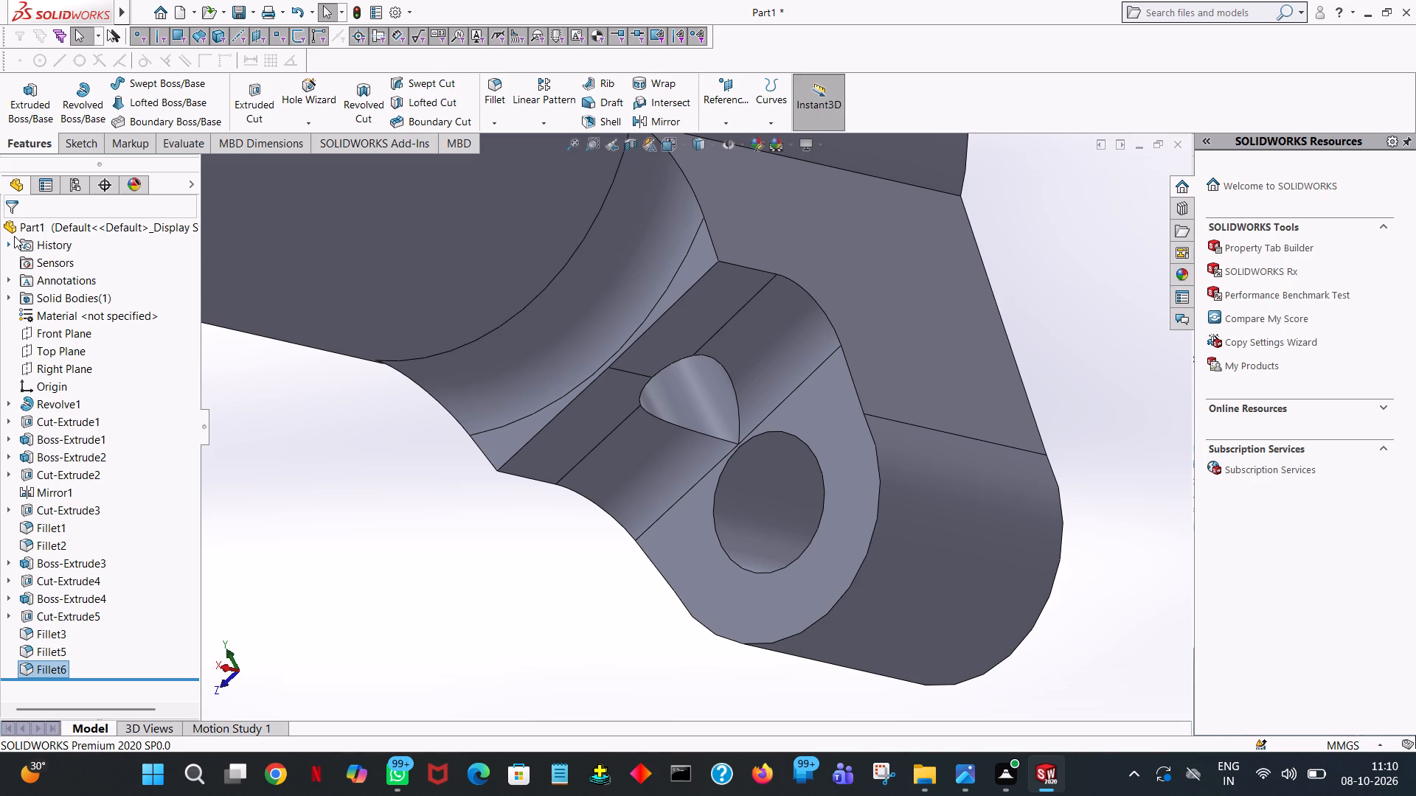
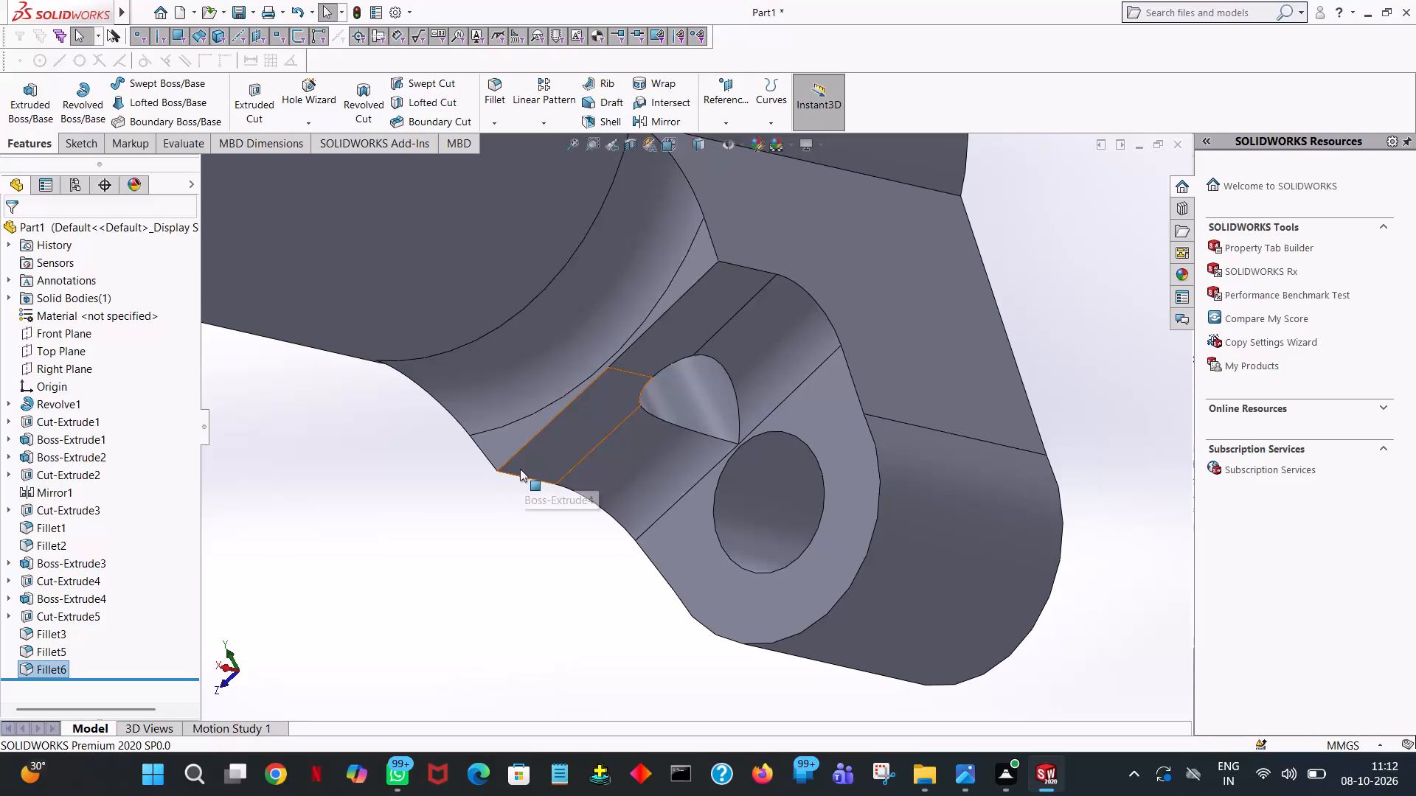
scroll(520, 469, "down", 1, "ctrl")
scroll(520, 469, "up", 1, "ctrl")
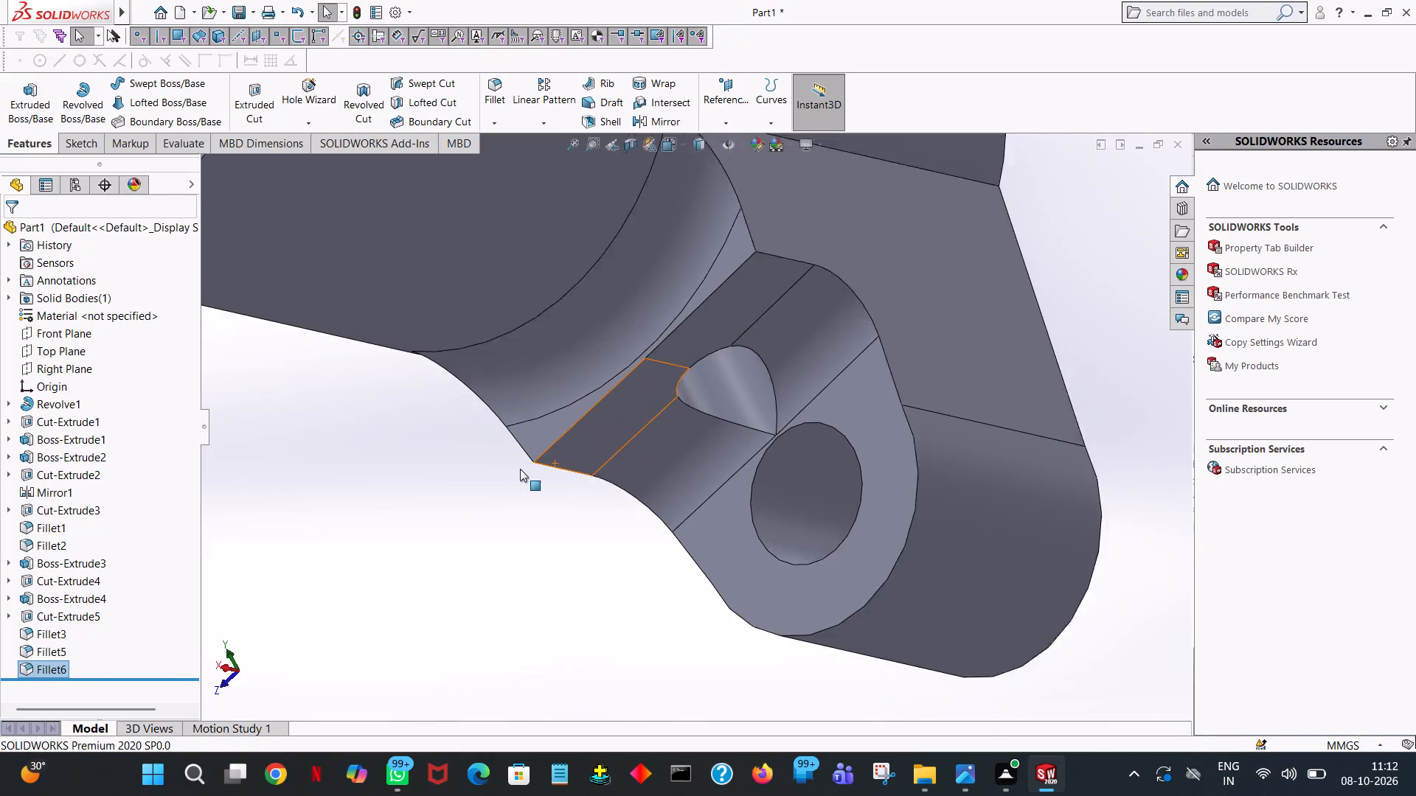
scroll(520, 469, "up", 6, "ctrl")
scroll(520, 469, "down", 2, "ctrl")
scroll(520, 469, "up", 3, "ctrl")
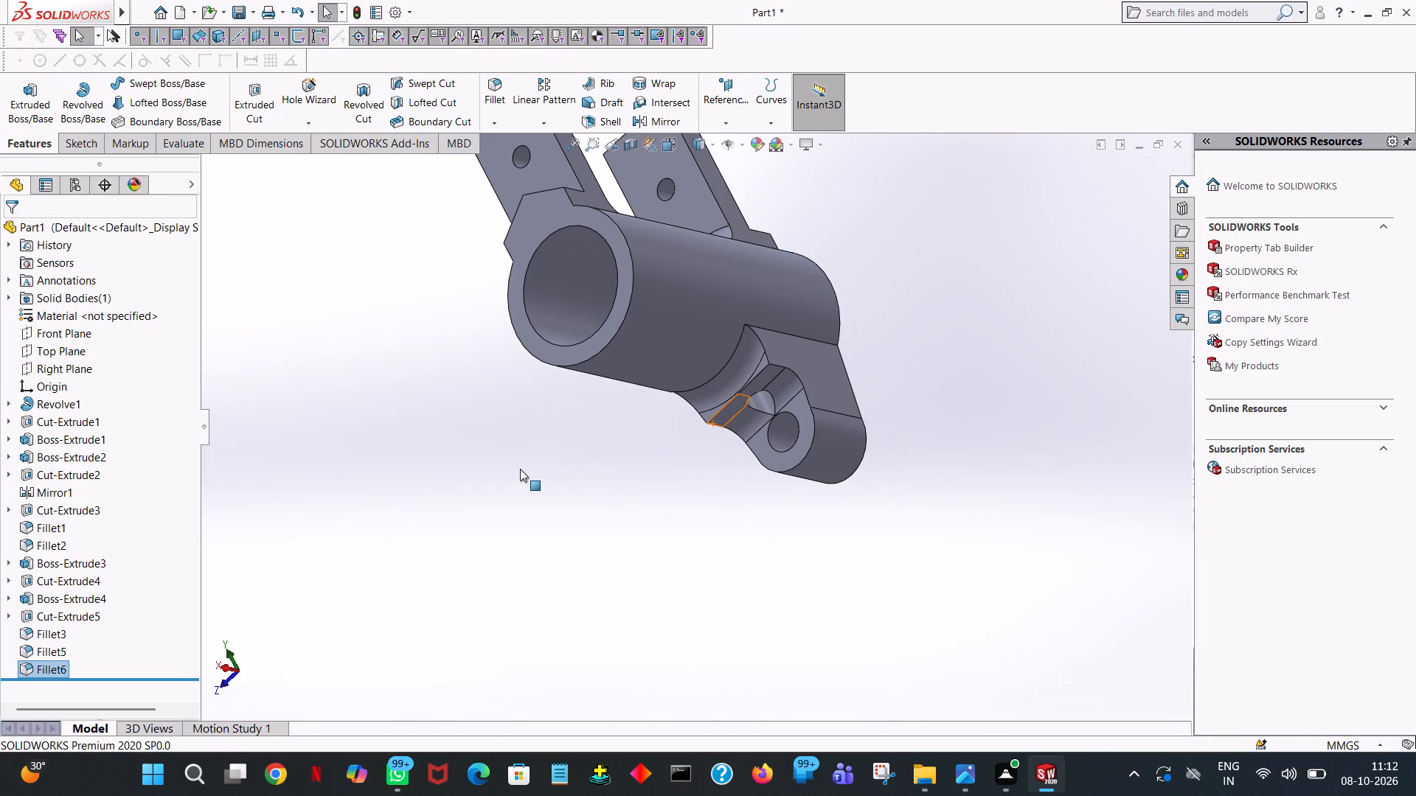
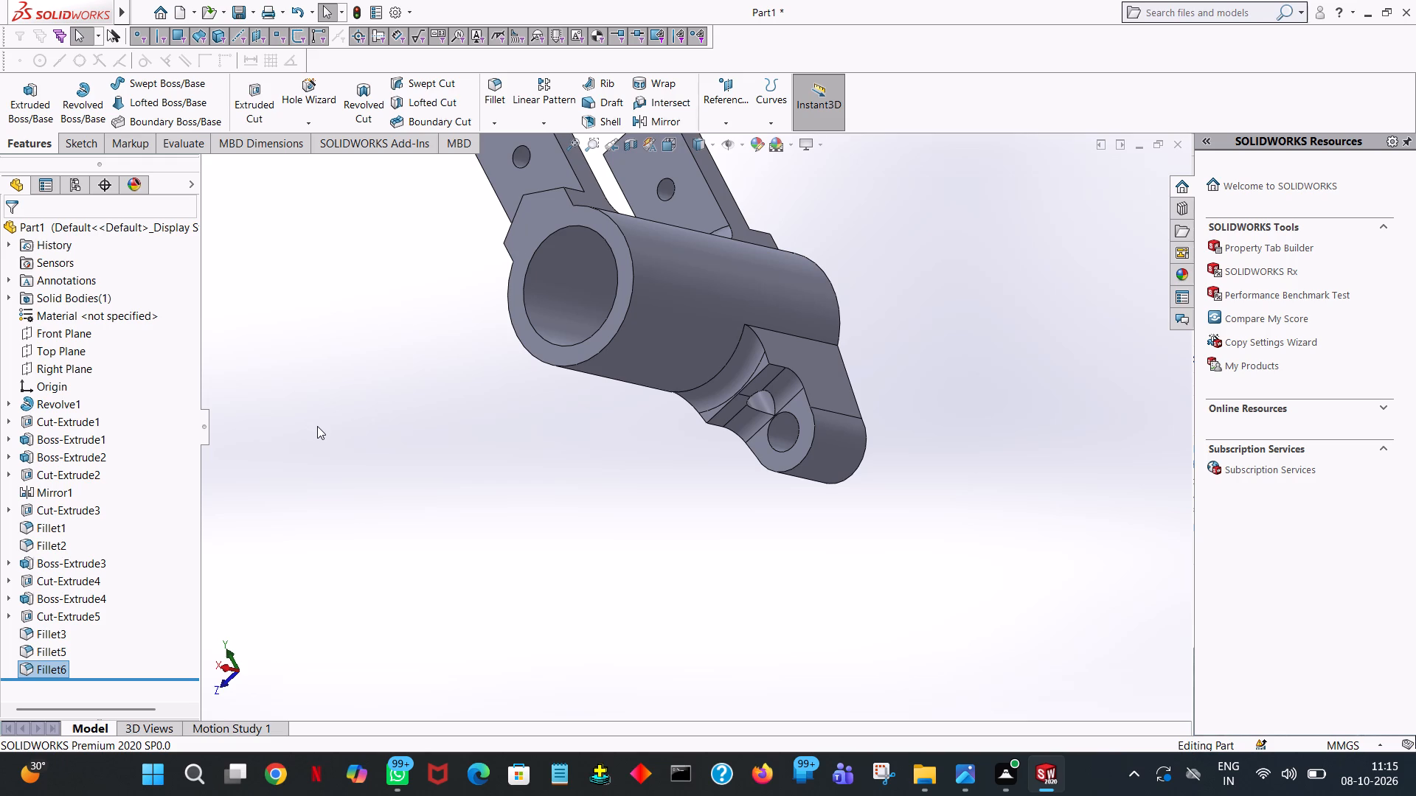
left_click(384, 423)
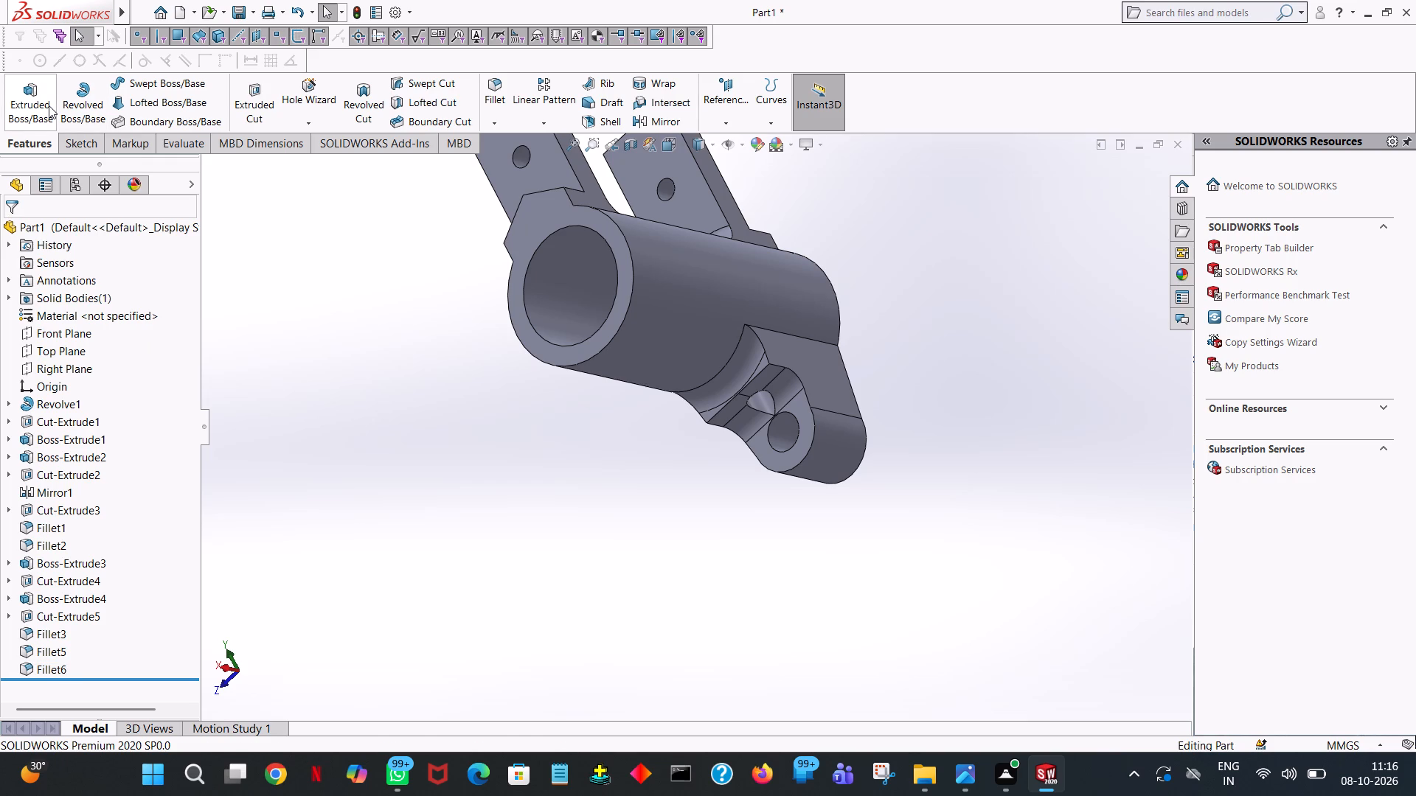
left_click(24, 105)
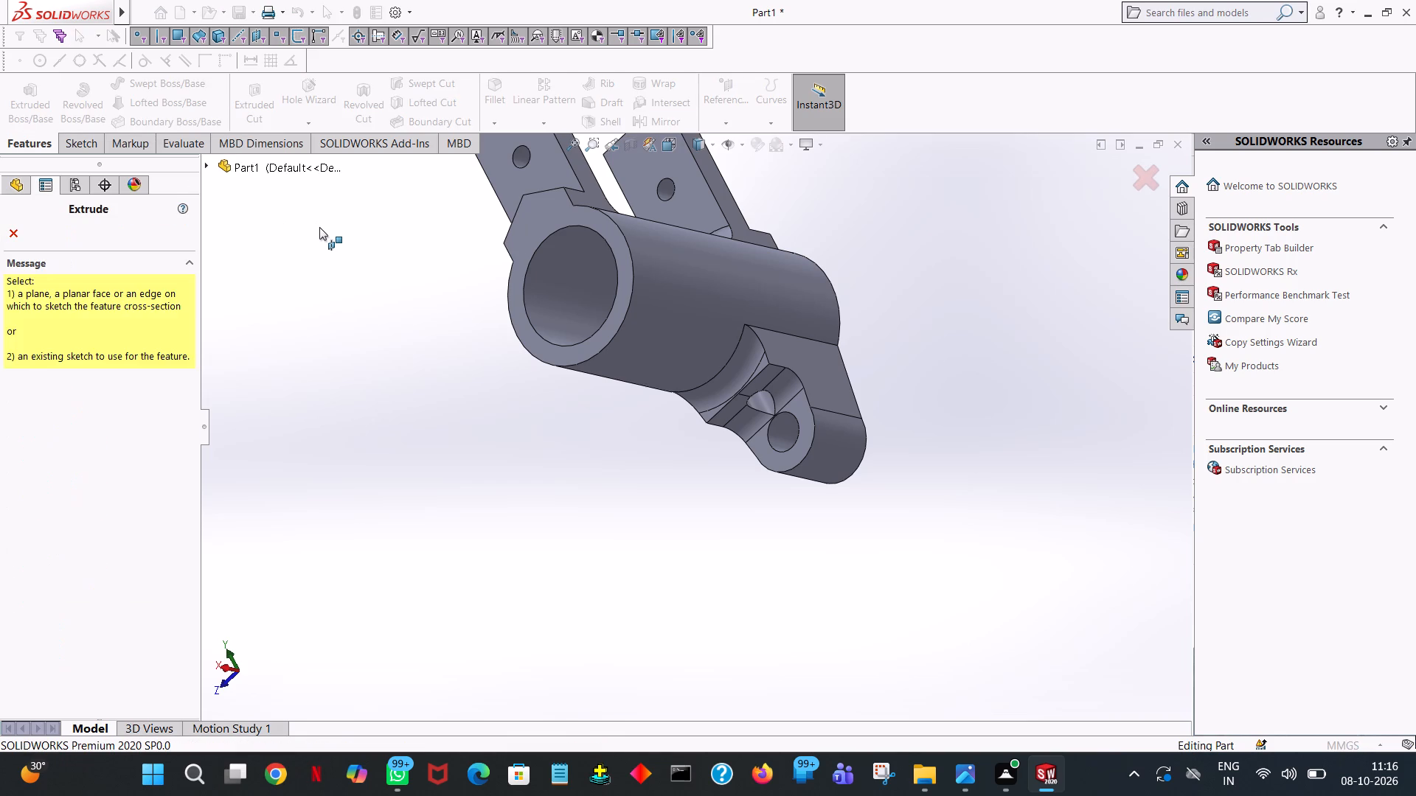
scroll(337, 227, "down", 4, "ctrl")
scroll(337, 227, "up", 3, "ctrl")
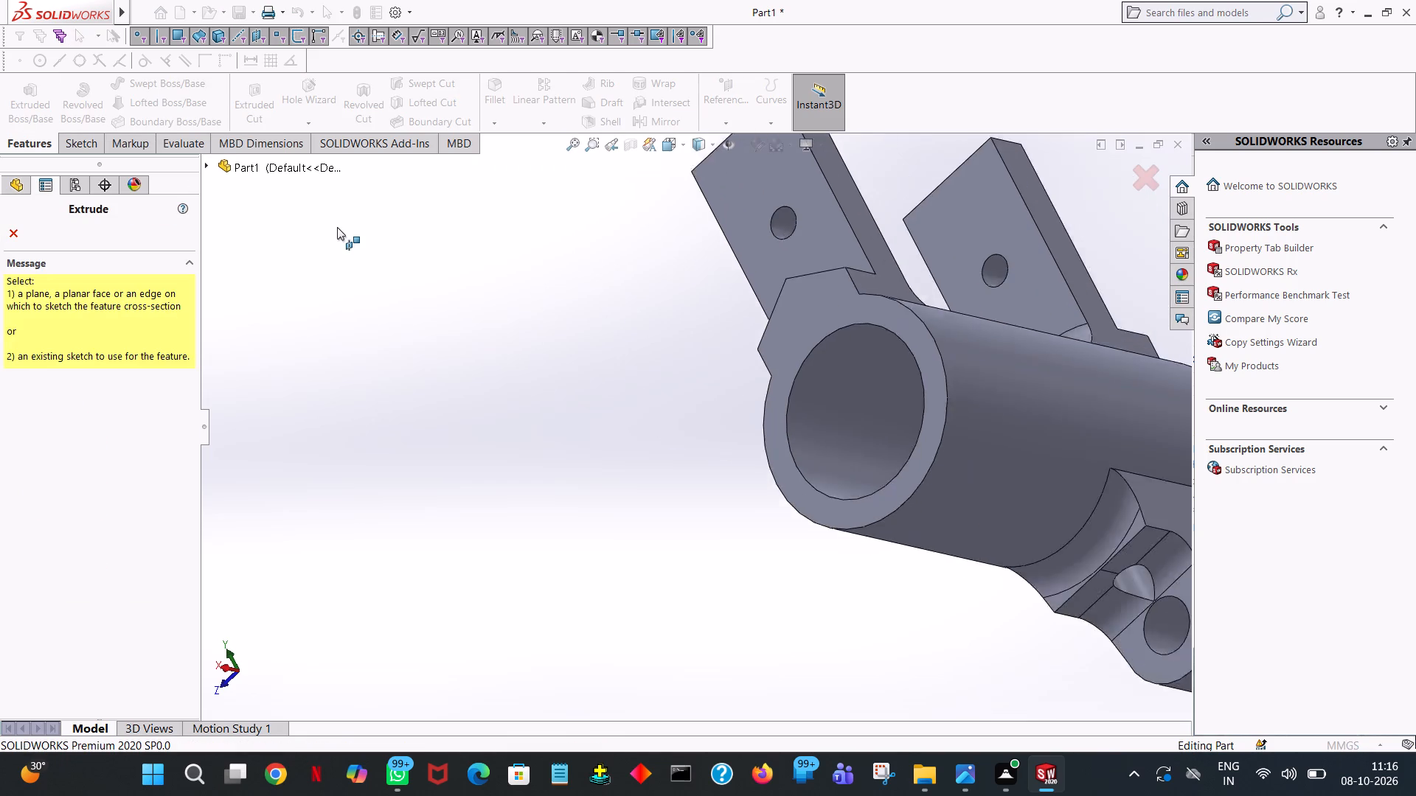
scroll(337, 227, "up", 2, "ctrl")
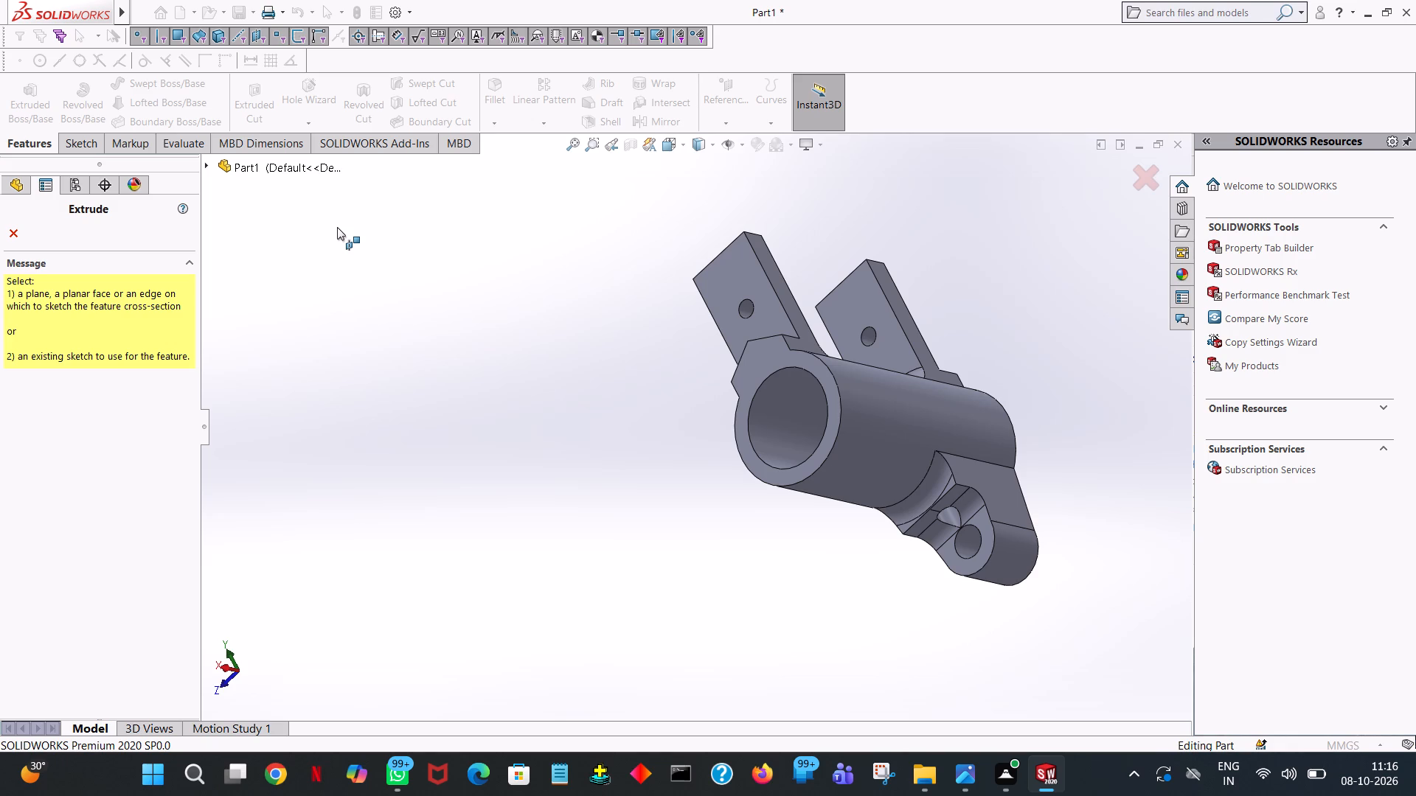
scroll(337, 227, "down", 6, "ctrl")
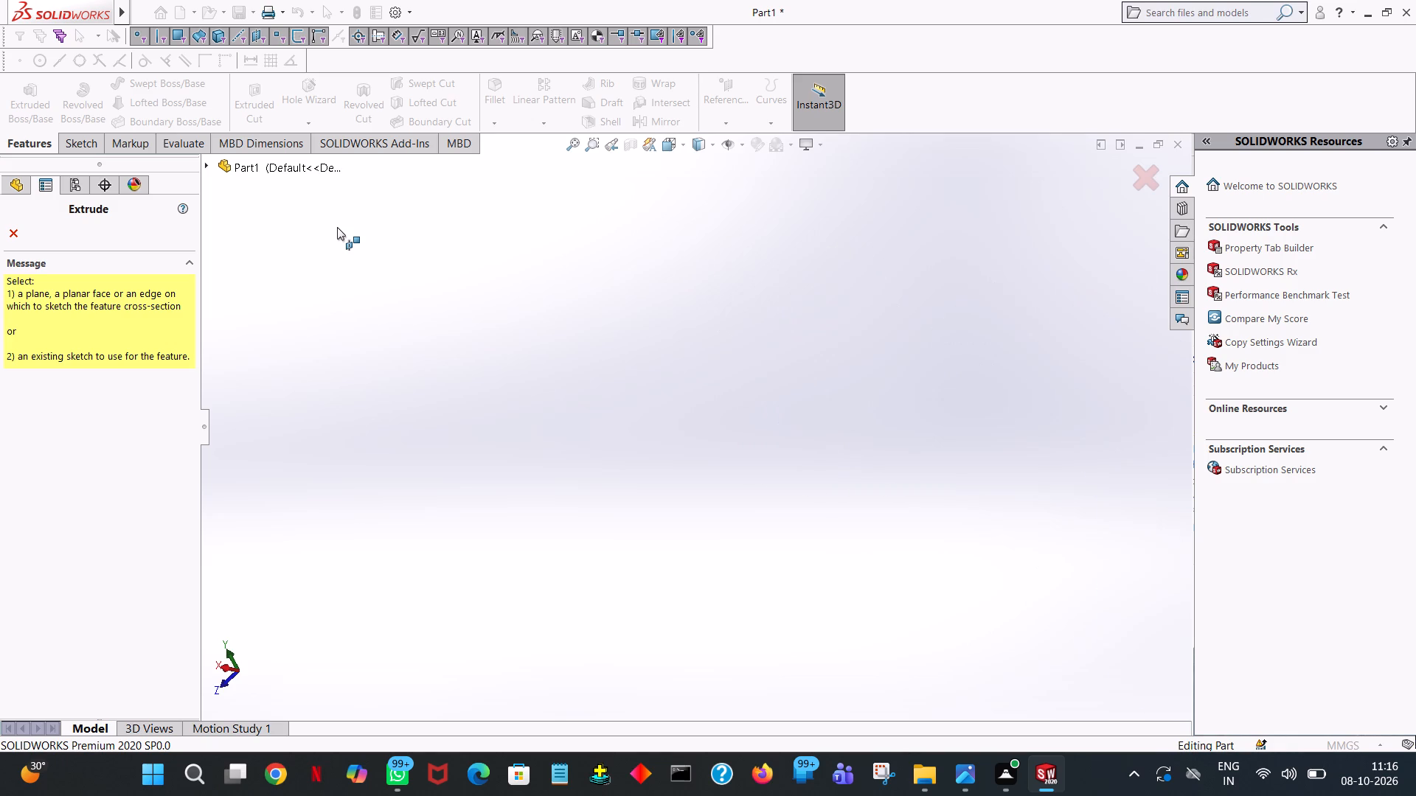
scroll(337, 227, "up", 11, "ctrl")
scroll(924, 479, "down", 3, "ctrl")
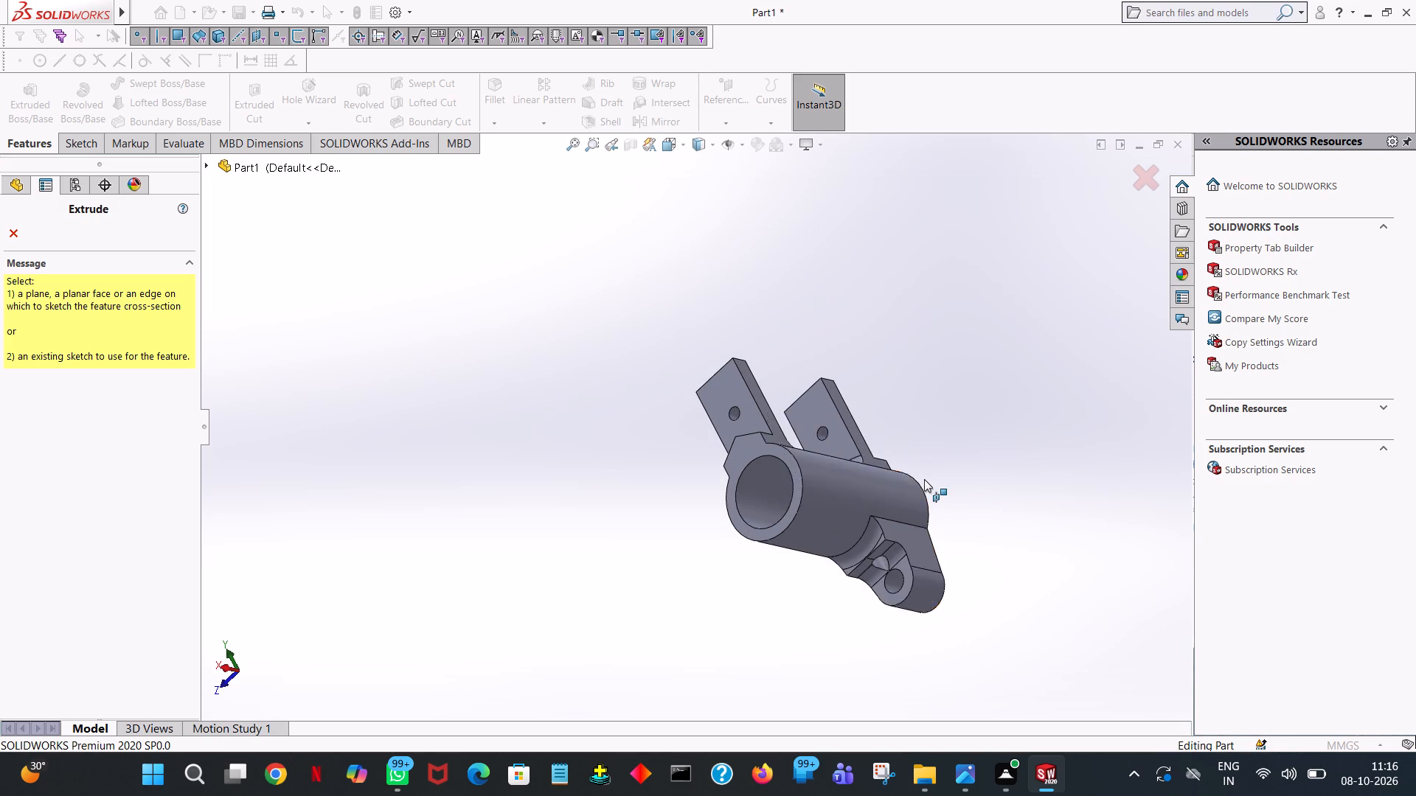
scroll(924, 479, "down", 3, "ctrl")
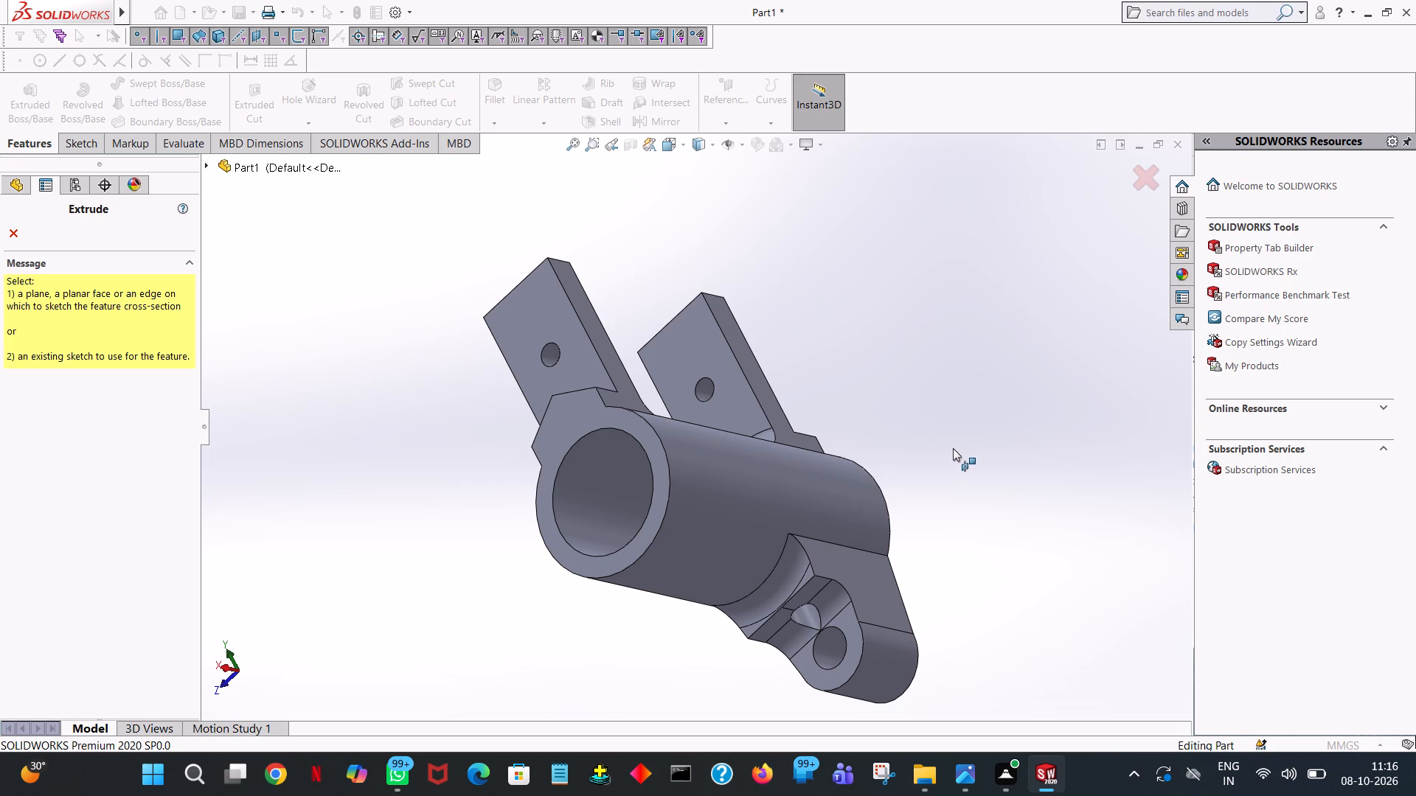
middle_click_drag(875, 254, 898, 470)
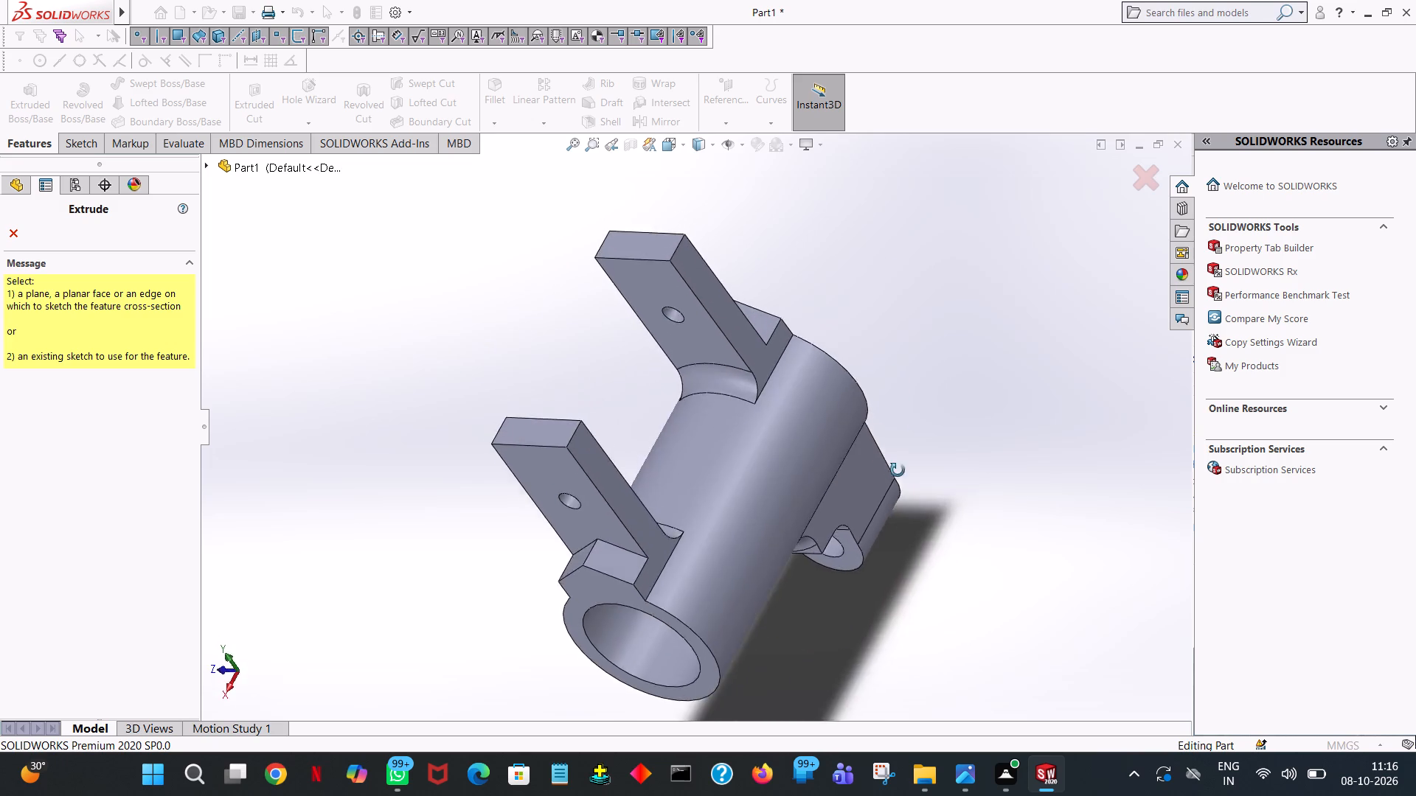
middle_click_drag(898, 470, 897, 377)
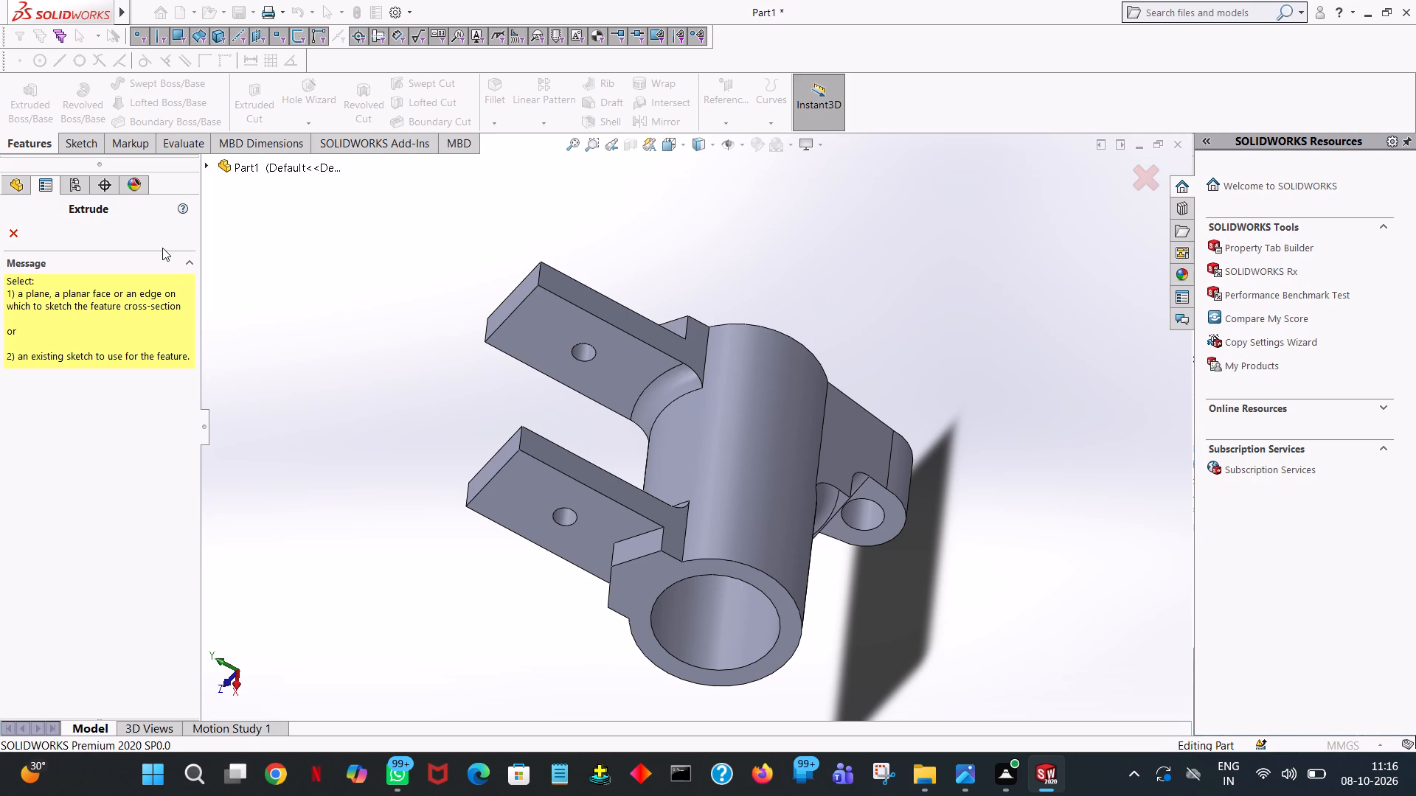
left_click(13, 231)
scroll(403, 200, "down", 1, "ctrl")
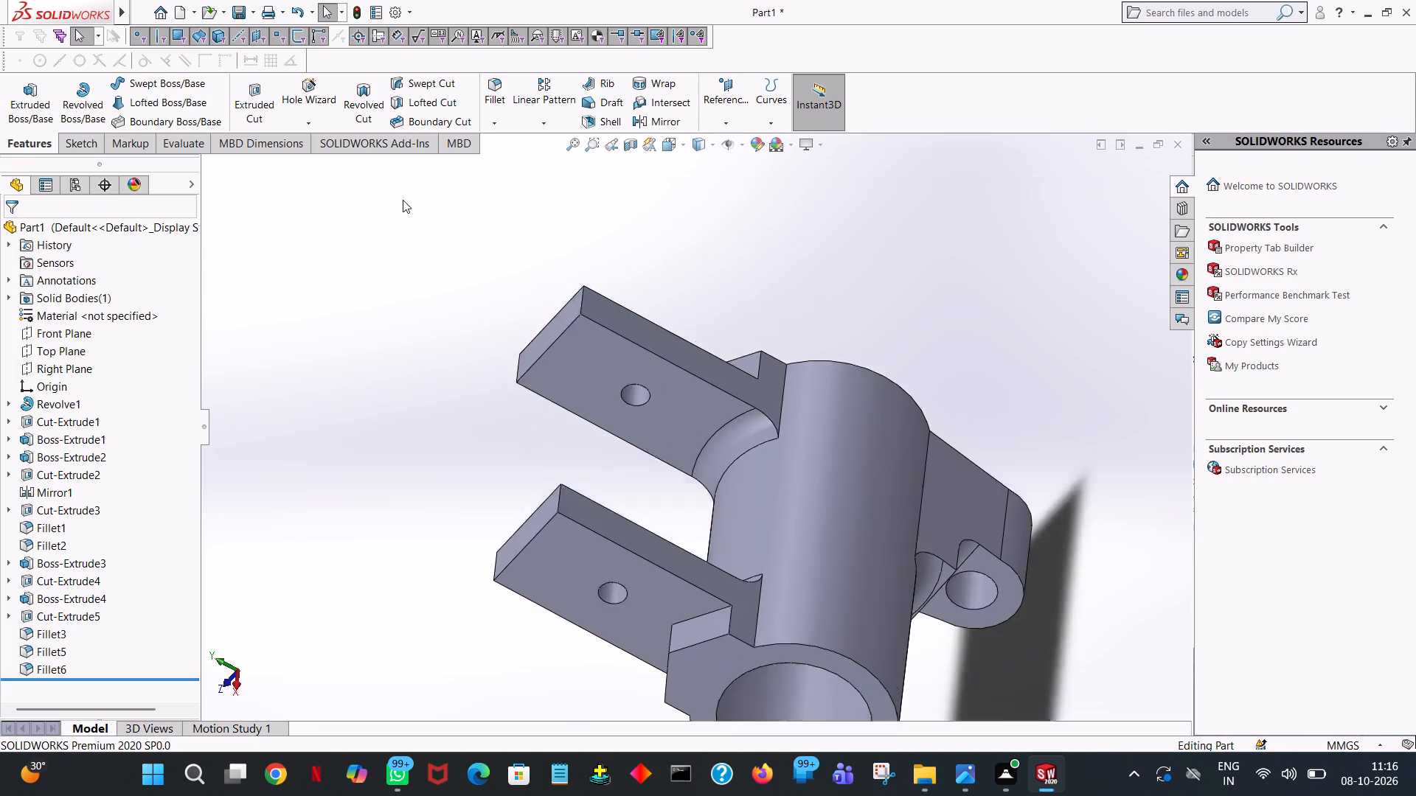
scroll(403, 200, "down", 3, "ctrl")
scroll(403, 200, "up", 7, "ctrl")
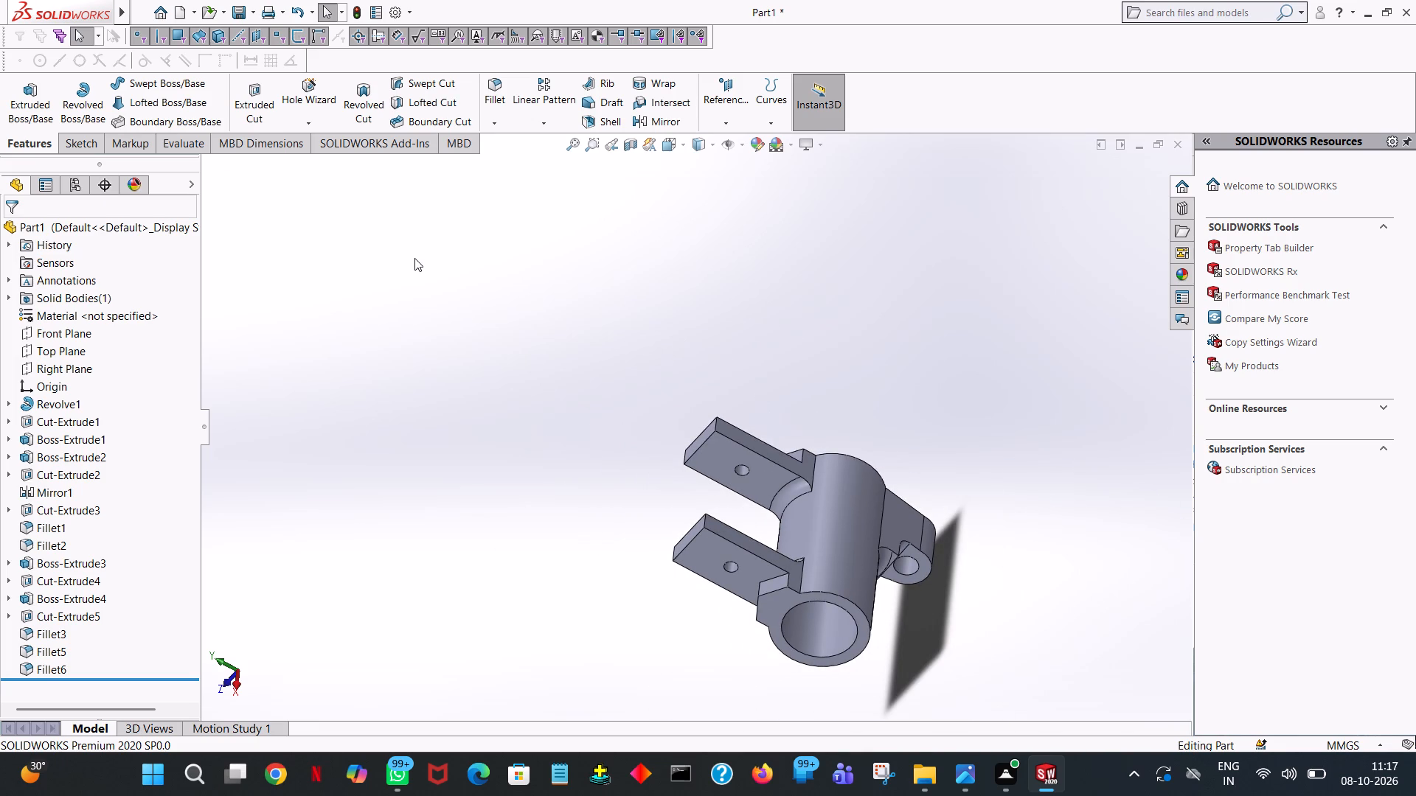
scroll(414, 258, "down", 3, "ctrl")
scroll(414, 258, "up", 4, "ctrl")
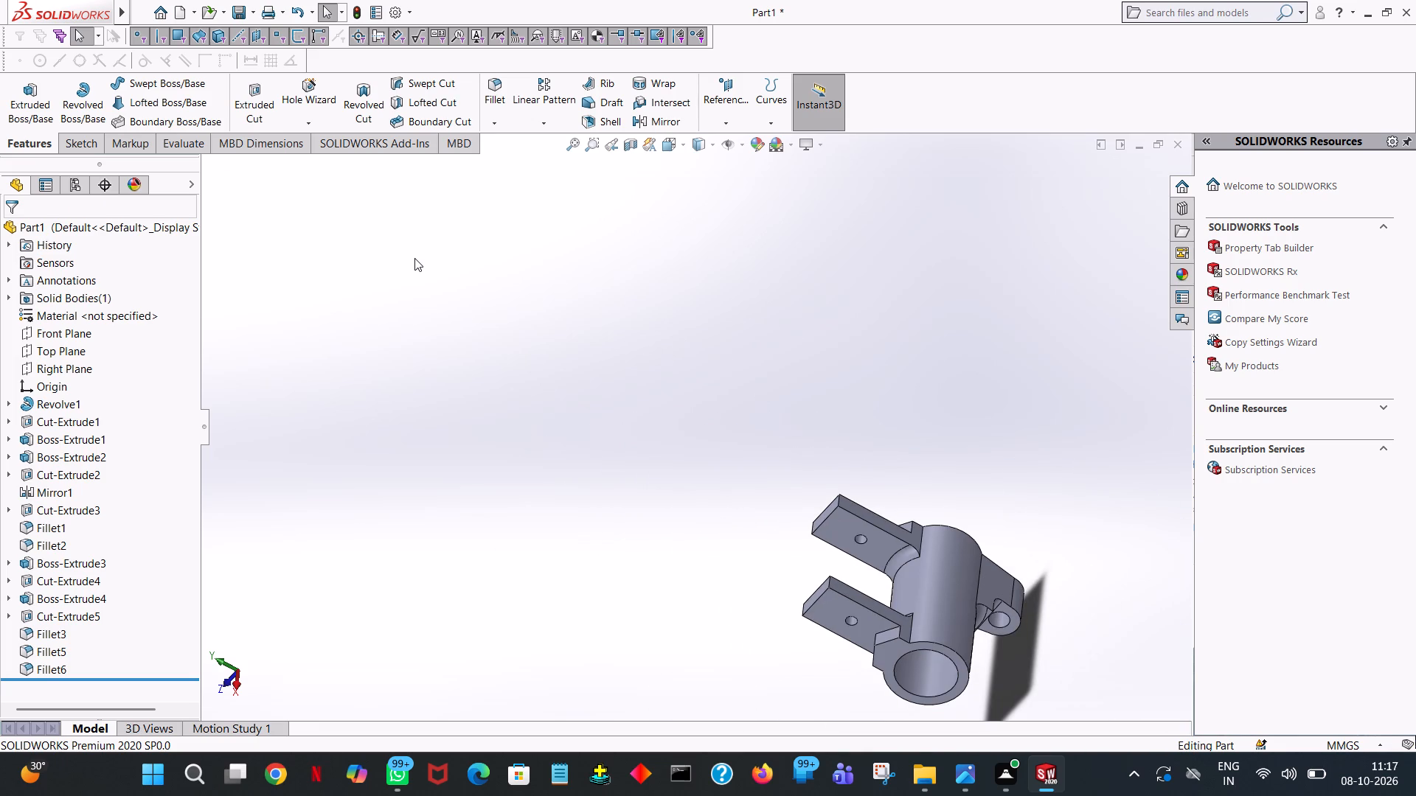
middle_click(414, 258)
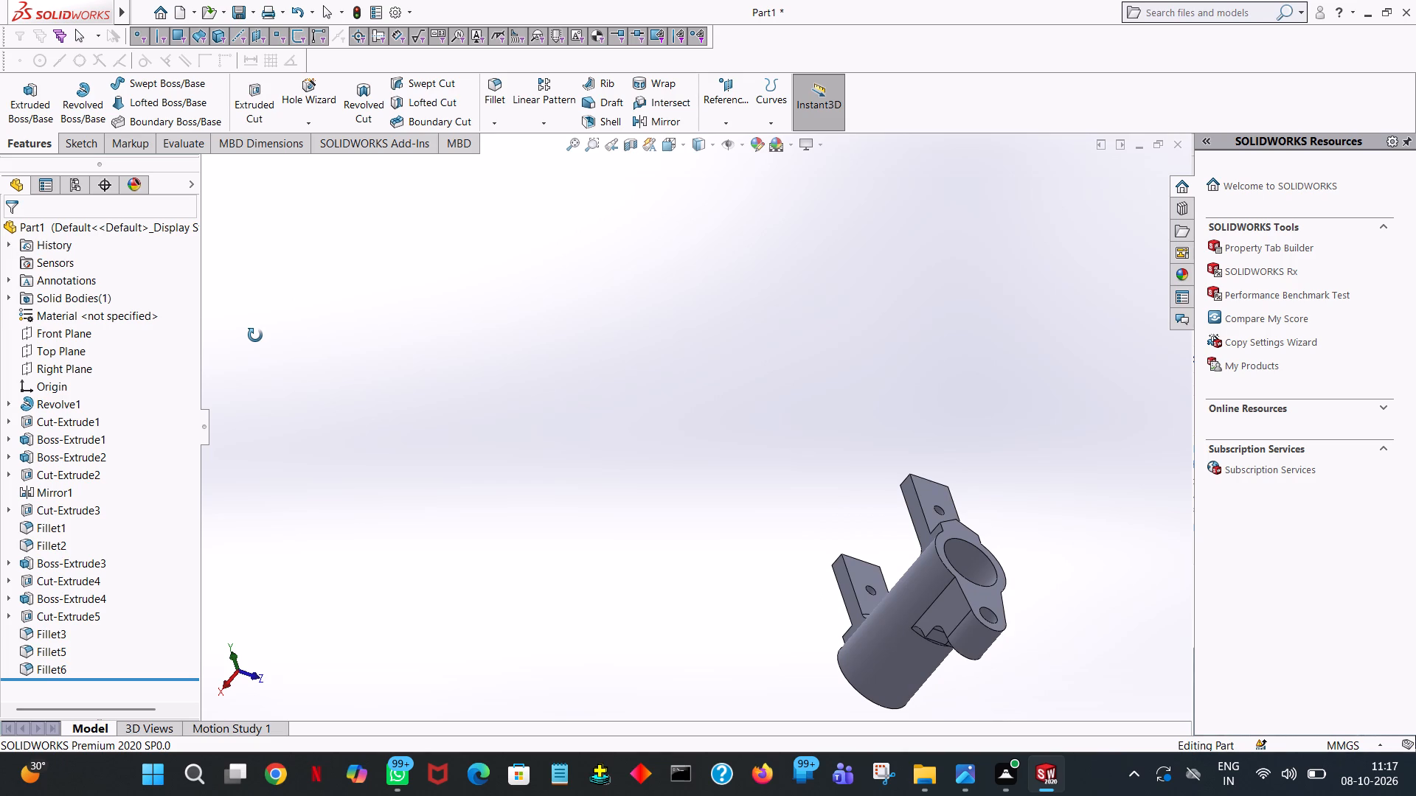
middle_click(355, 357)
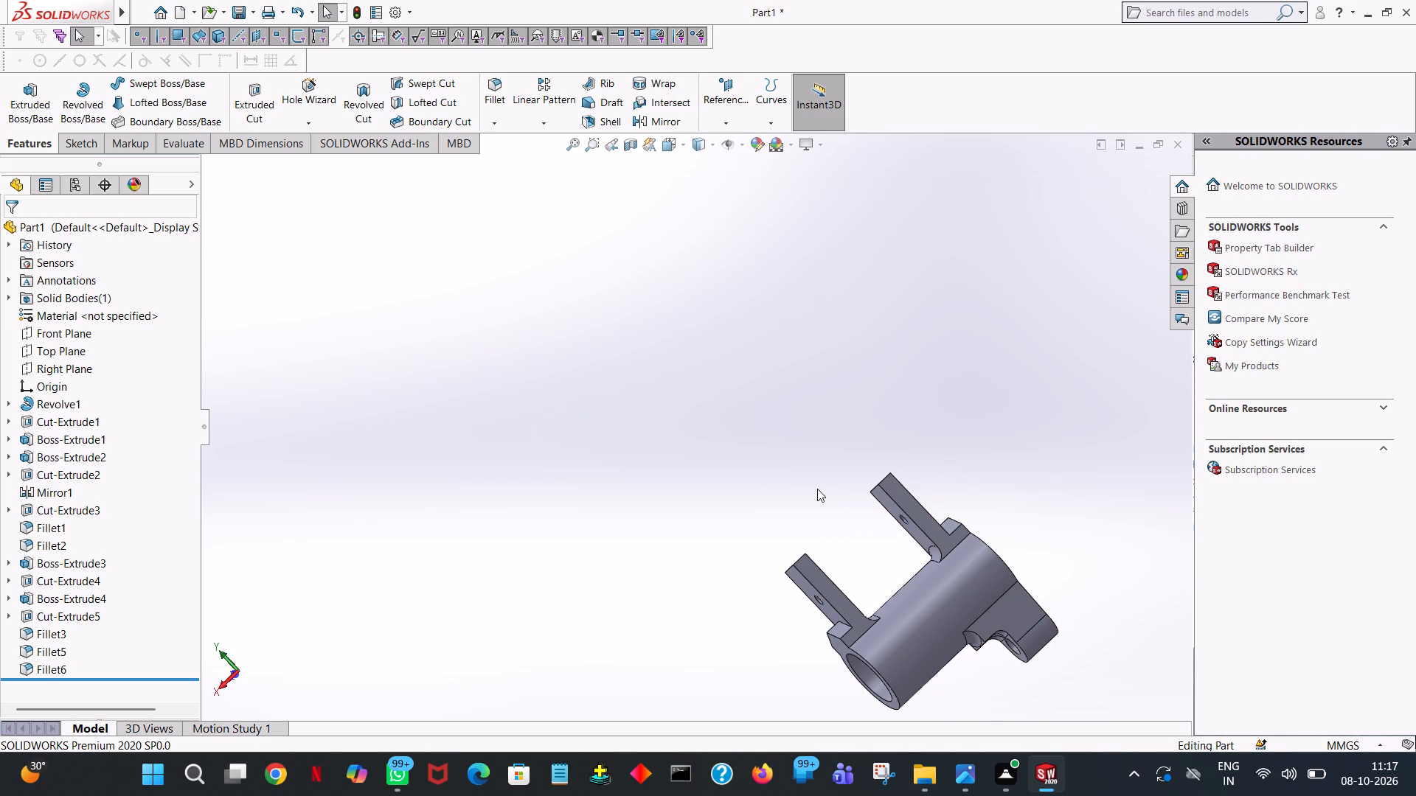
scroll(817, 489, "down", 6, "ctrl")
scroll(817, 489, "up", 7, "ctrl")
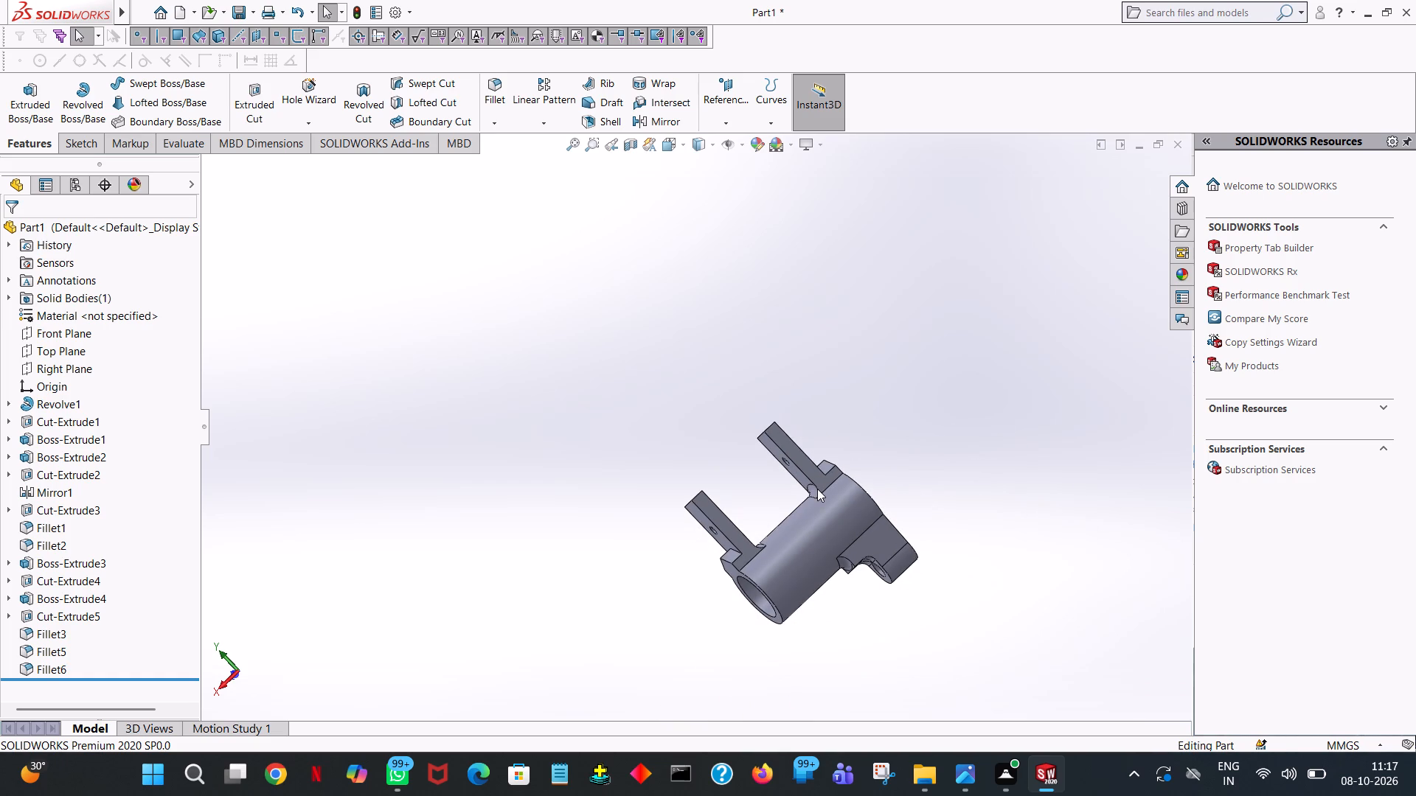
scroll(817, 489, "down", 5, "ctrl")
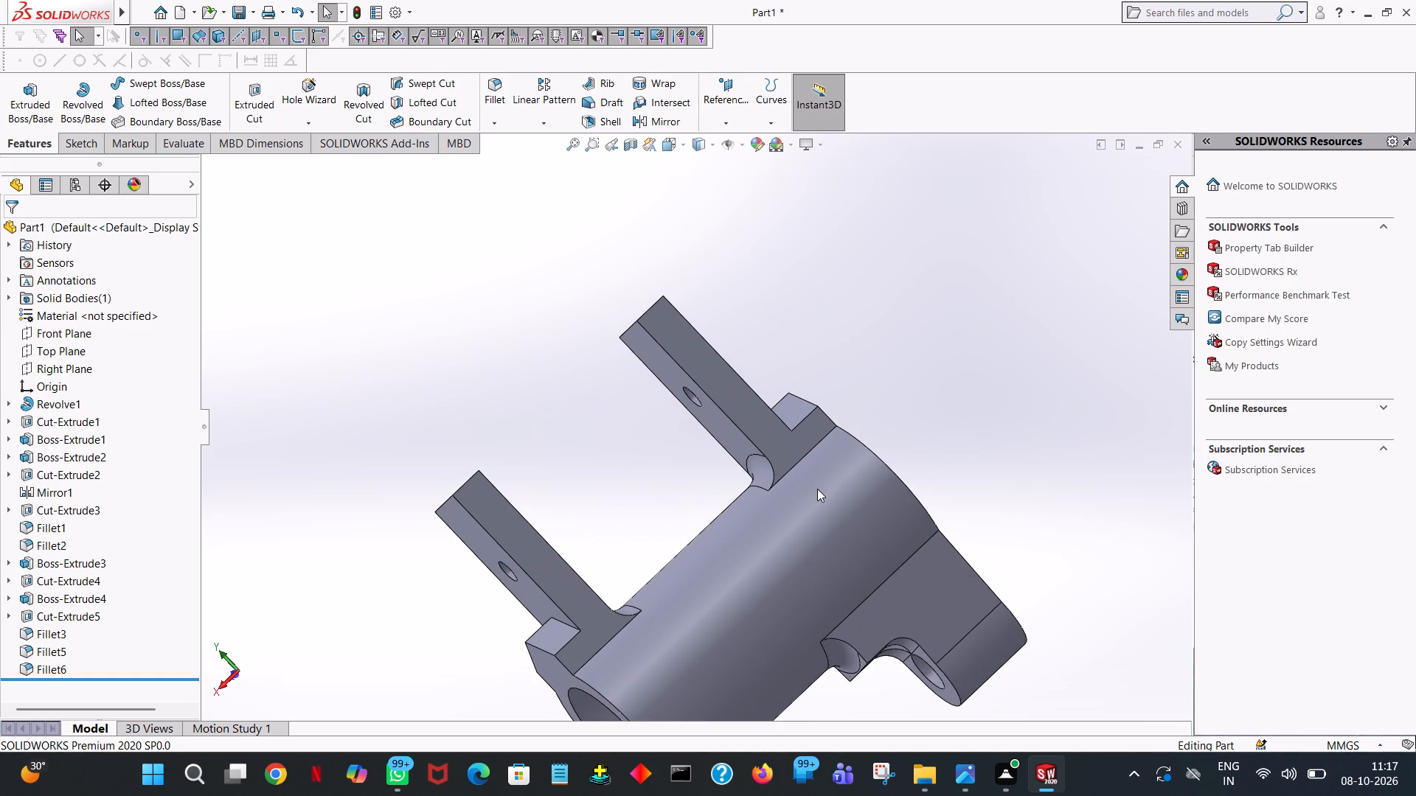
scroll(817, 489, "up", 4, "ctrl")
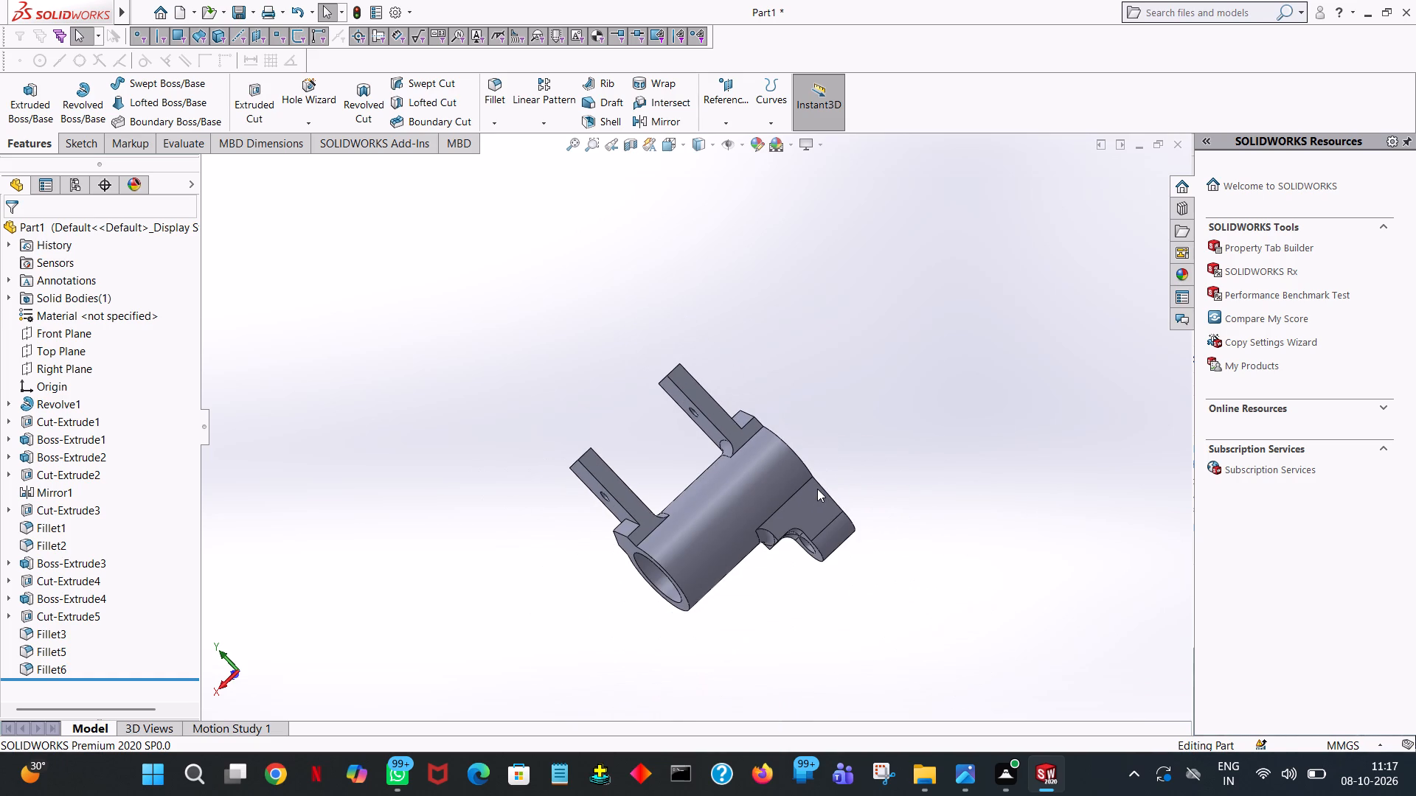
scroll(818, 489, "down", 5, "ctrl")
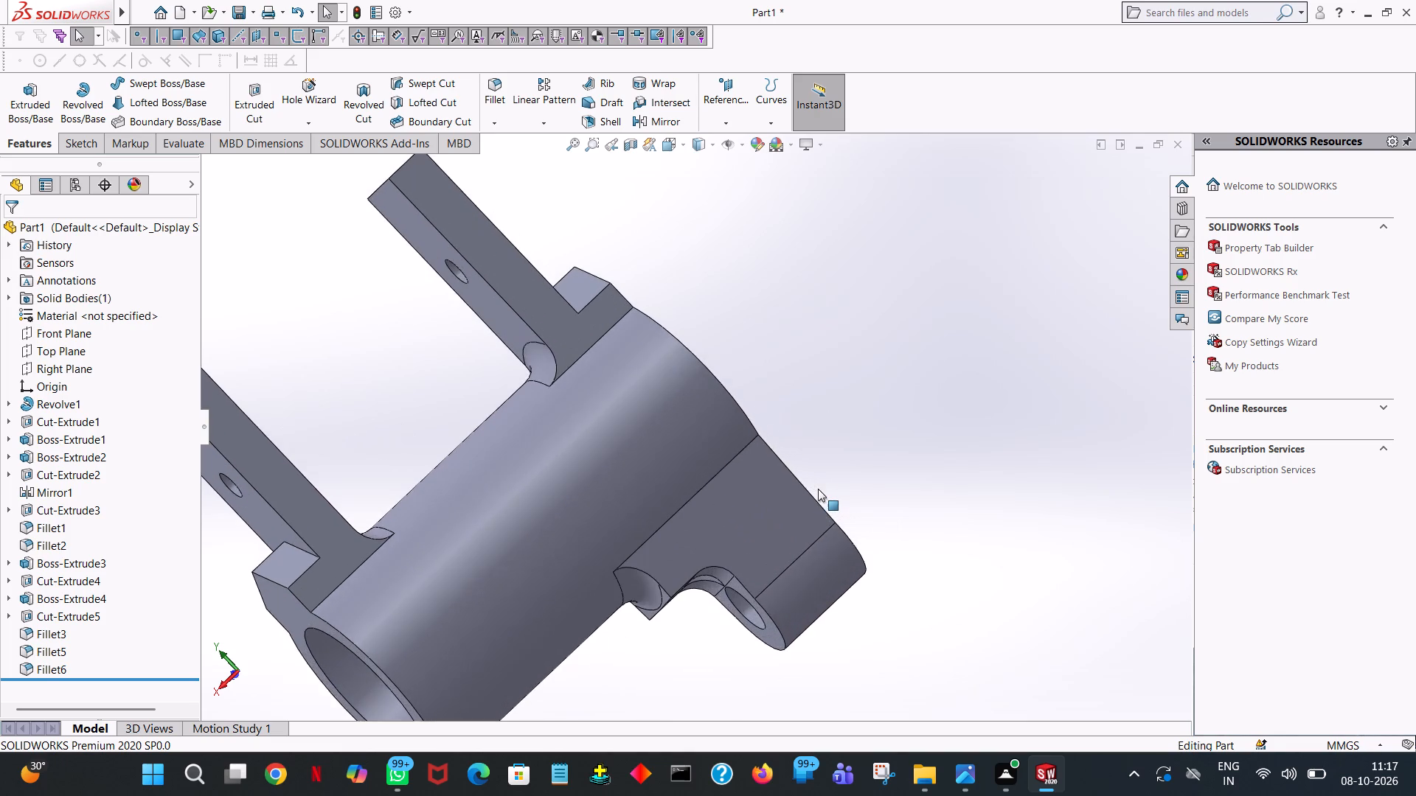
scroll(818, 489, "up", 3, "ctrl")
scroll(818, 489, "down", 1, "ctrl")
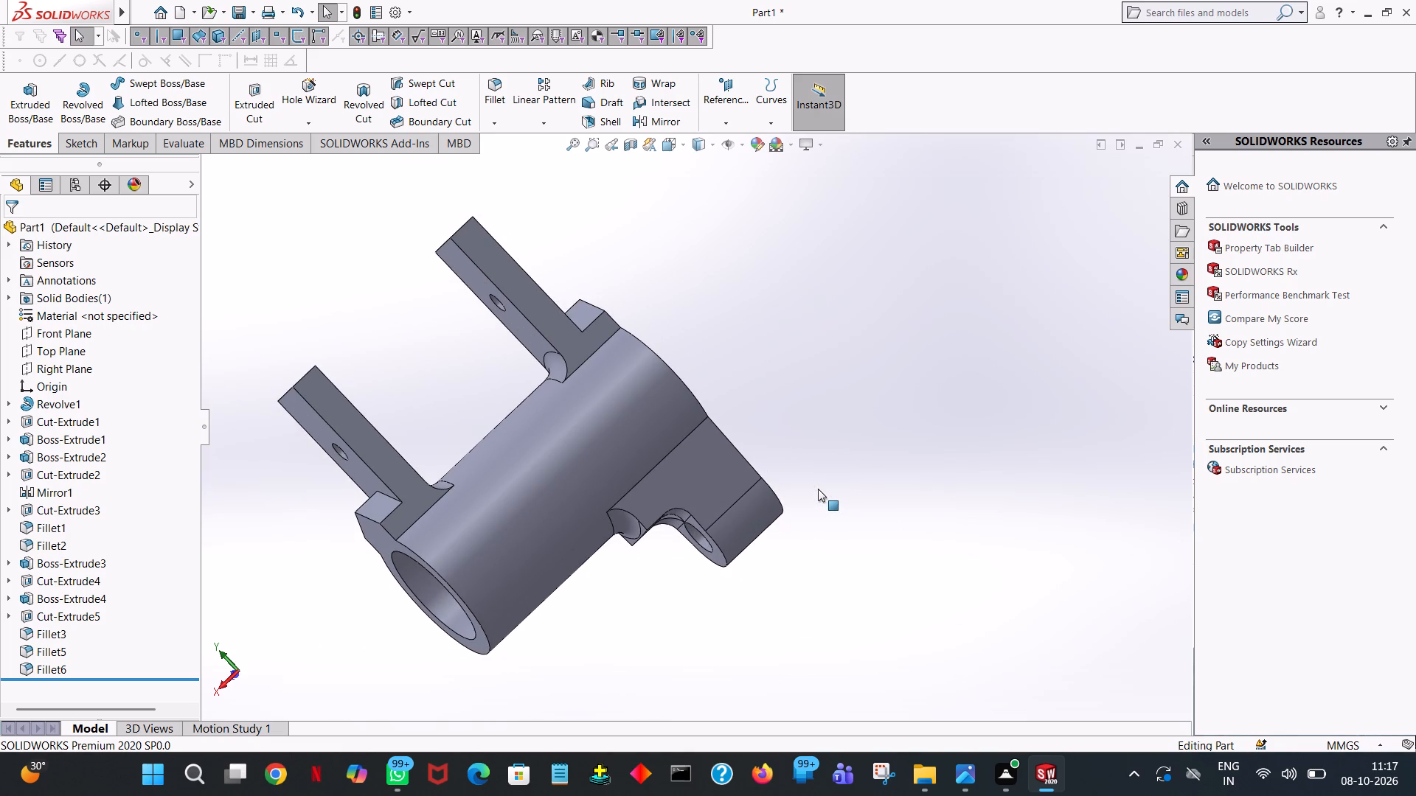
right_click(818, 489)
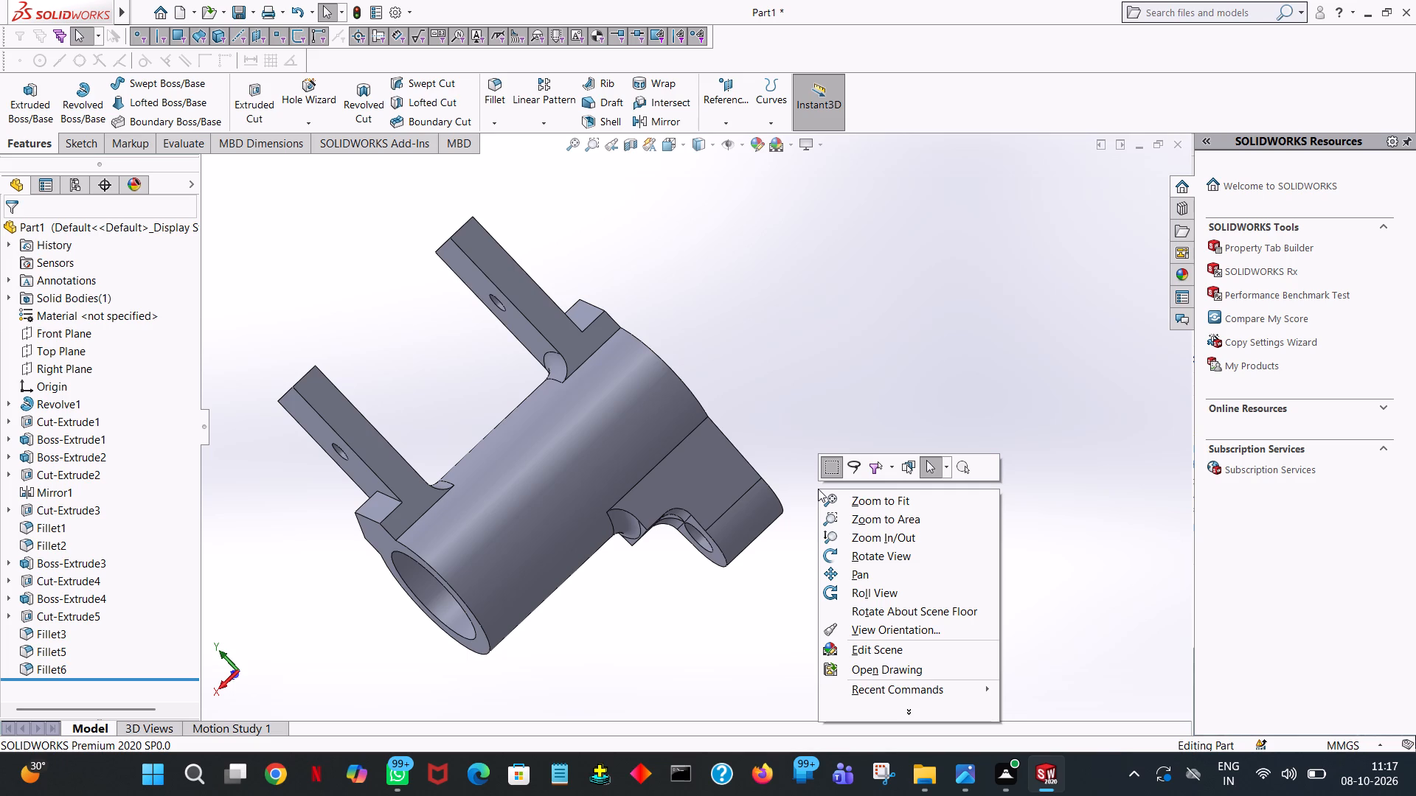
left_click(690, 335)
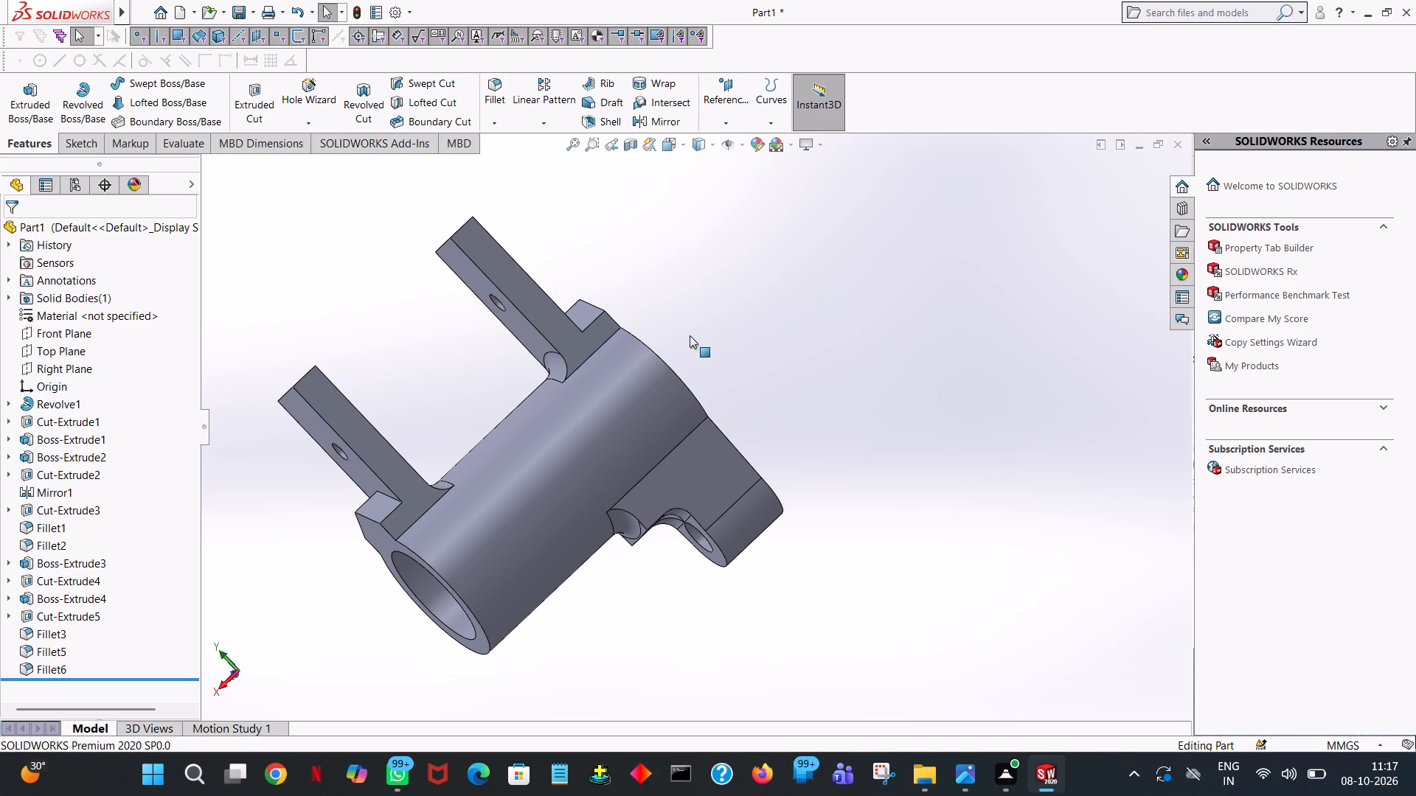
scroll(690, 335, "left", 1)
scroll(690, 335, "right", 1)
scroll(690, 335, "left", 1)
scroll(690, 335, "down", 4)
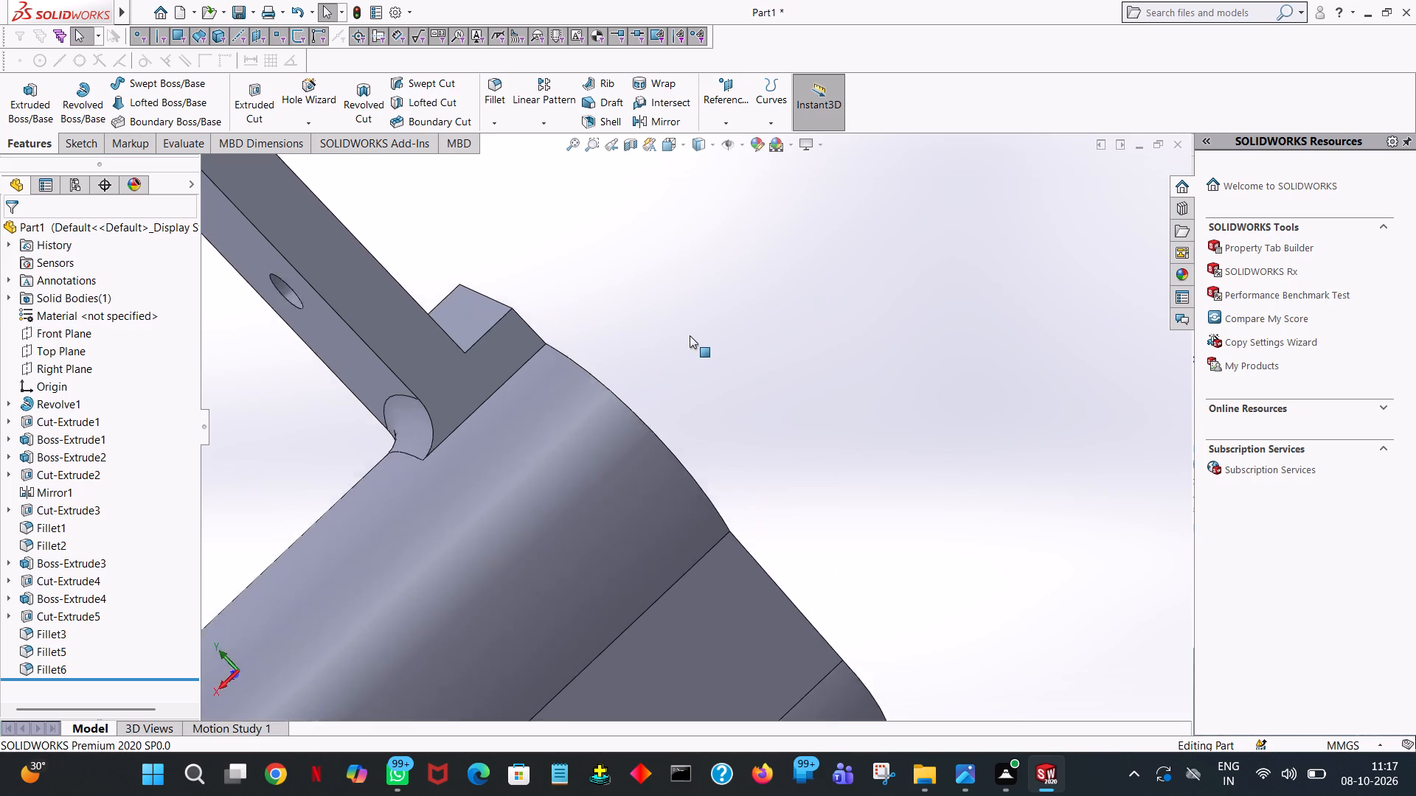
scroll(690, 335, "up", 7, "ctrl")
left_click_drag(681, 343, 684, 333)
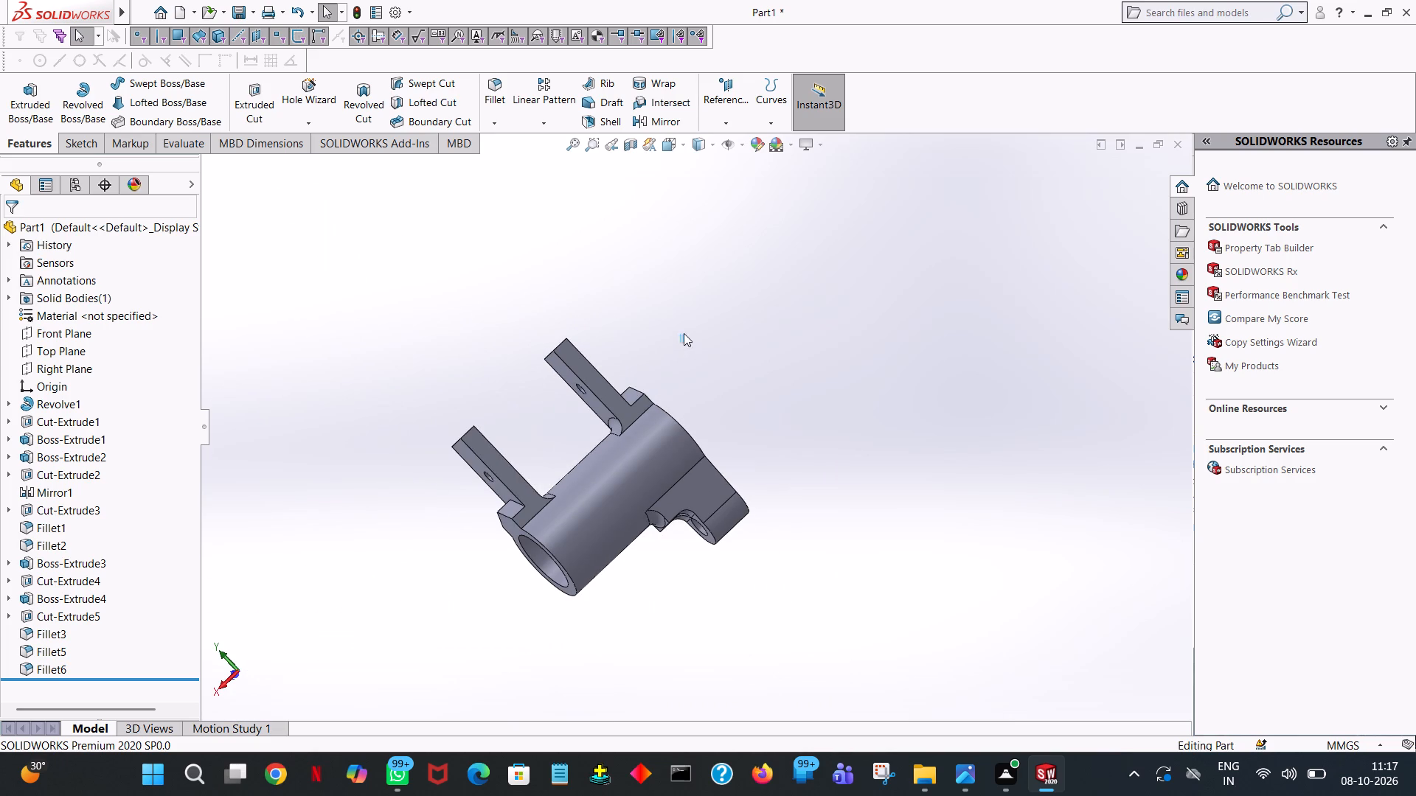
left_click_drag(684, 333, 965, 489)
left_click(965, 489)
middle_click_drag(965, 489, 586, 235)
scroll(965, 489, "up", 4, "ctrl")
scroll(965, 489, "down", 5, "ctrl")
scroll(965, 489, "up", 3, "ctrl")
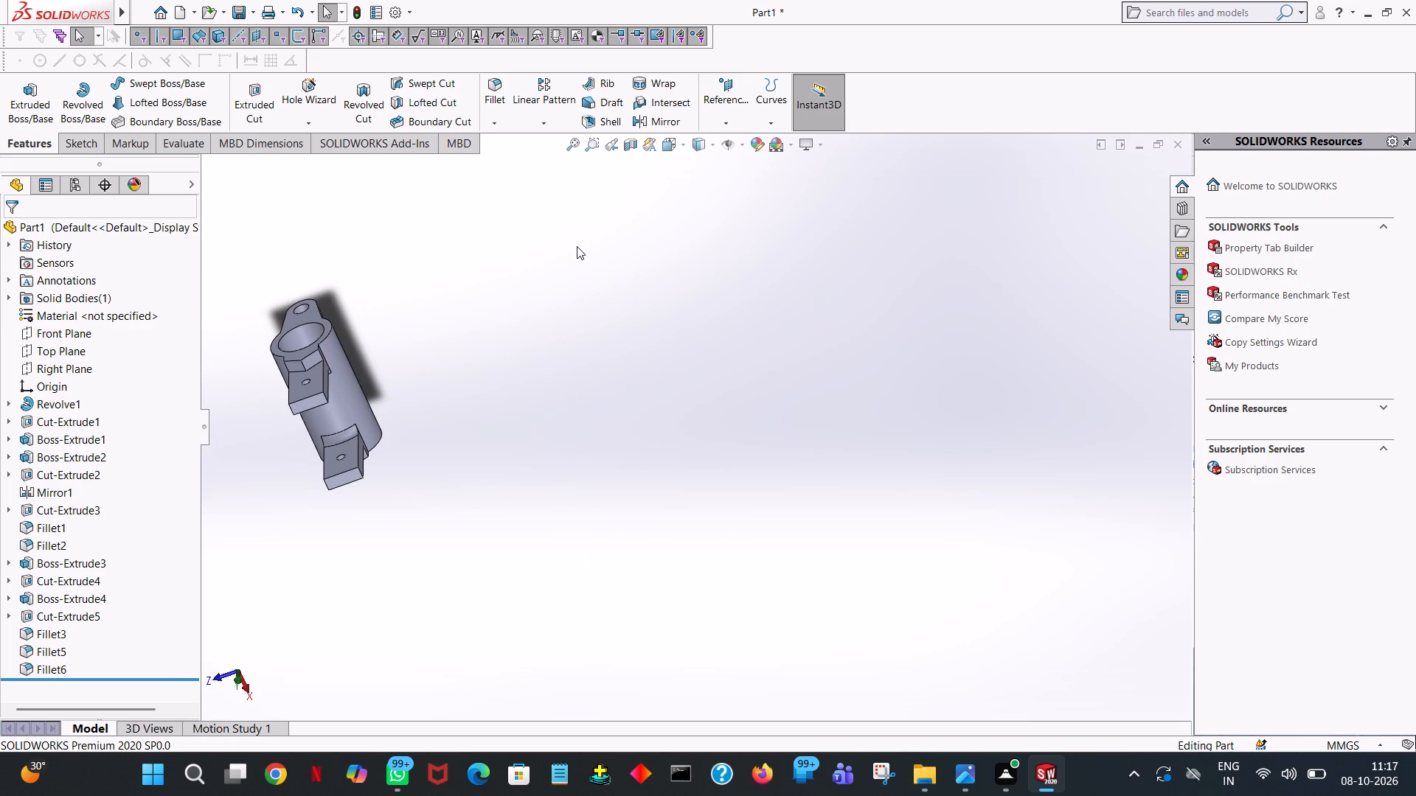
Inspect the whole bracket from all sides, checking the barrel, both drilled uprights, the lower lug and the fillets.
left_click(572, 141)
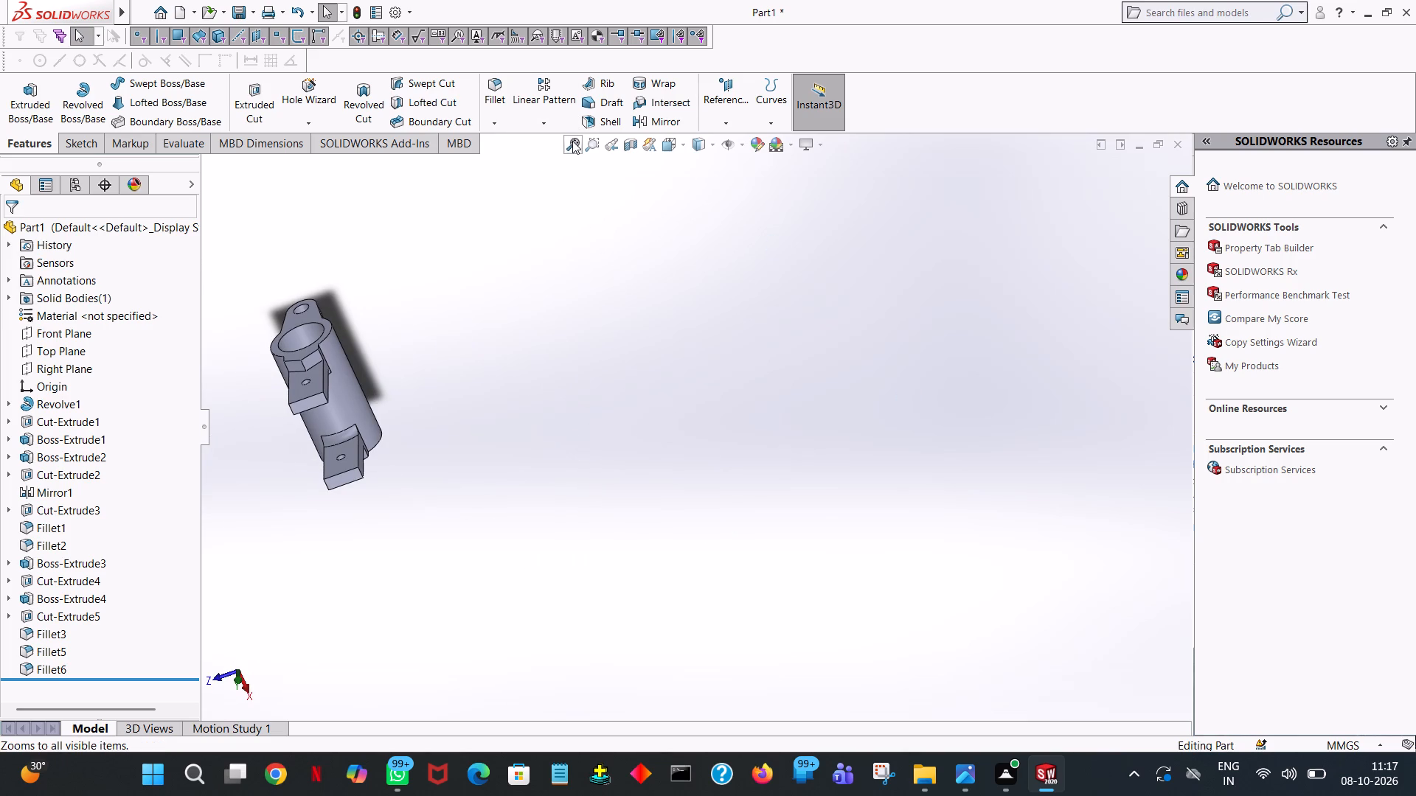
scroll(572, 141, "down", 2, "ctrl")
scroll(572, 141, "up", 5, "ctrl")
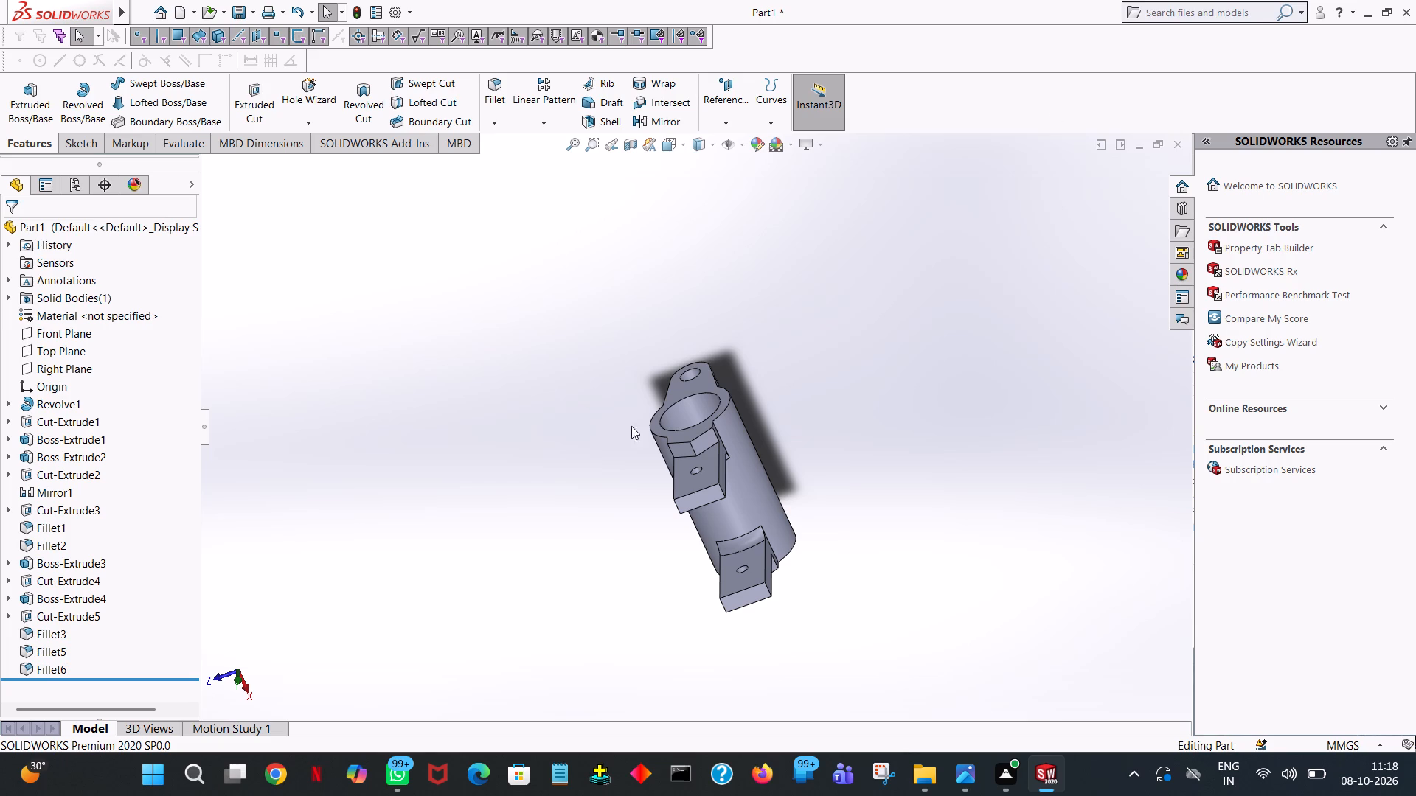
scroll(761, 441, "down", 4, "ctrl")
scroll(761, 441, "up", 2, "ctrl")
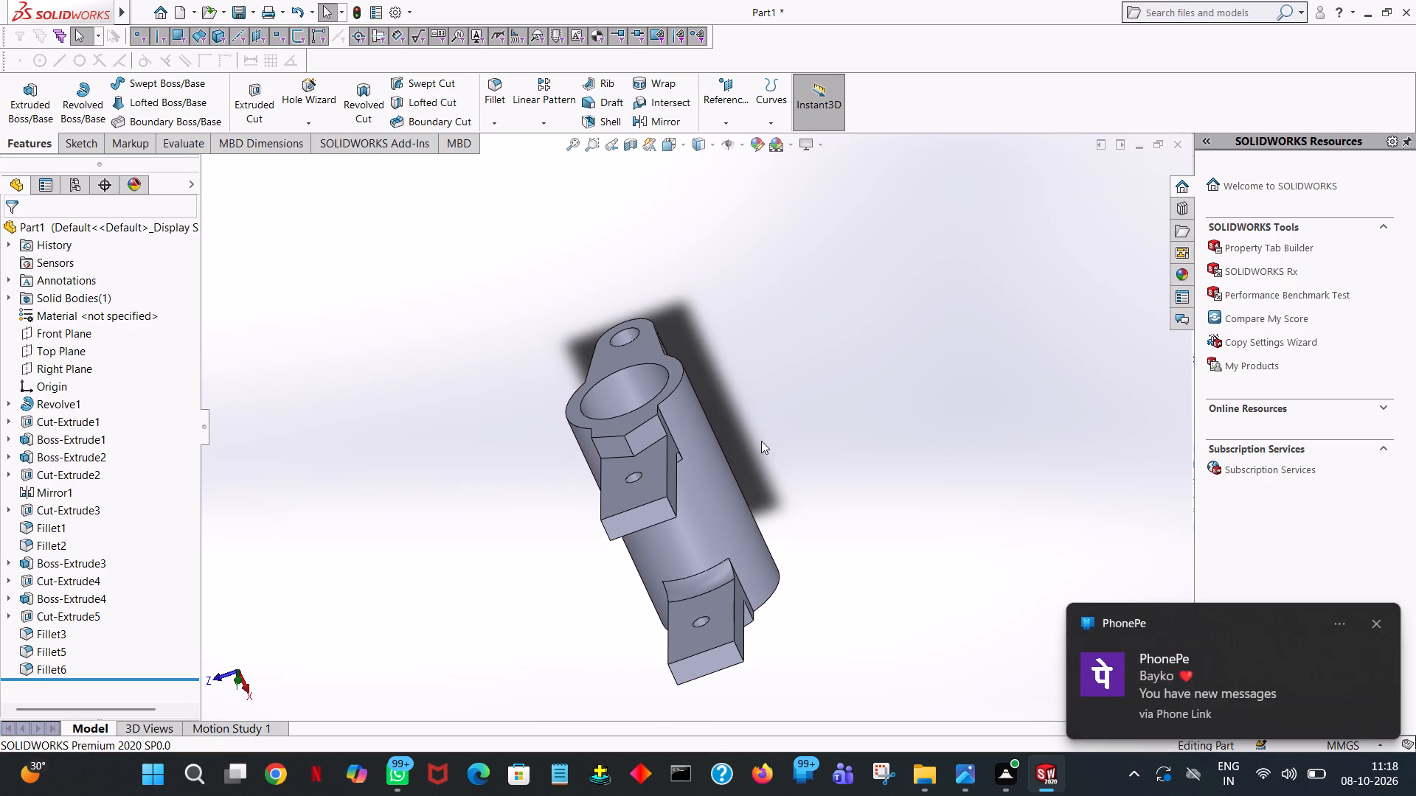
left_click_drag(761, 441, 723, 443)
middle_click_drag(794, 492, 882, 240)
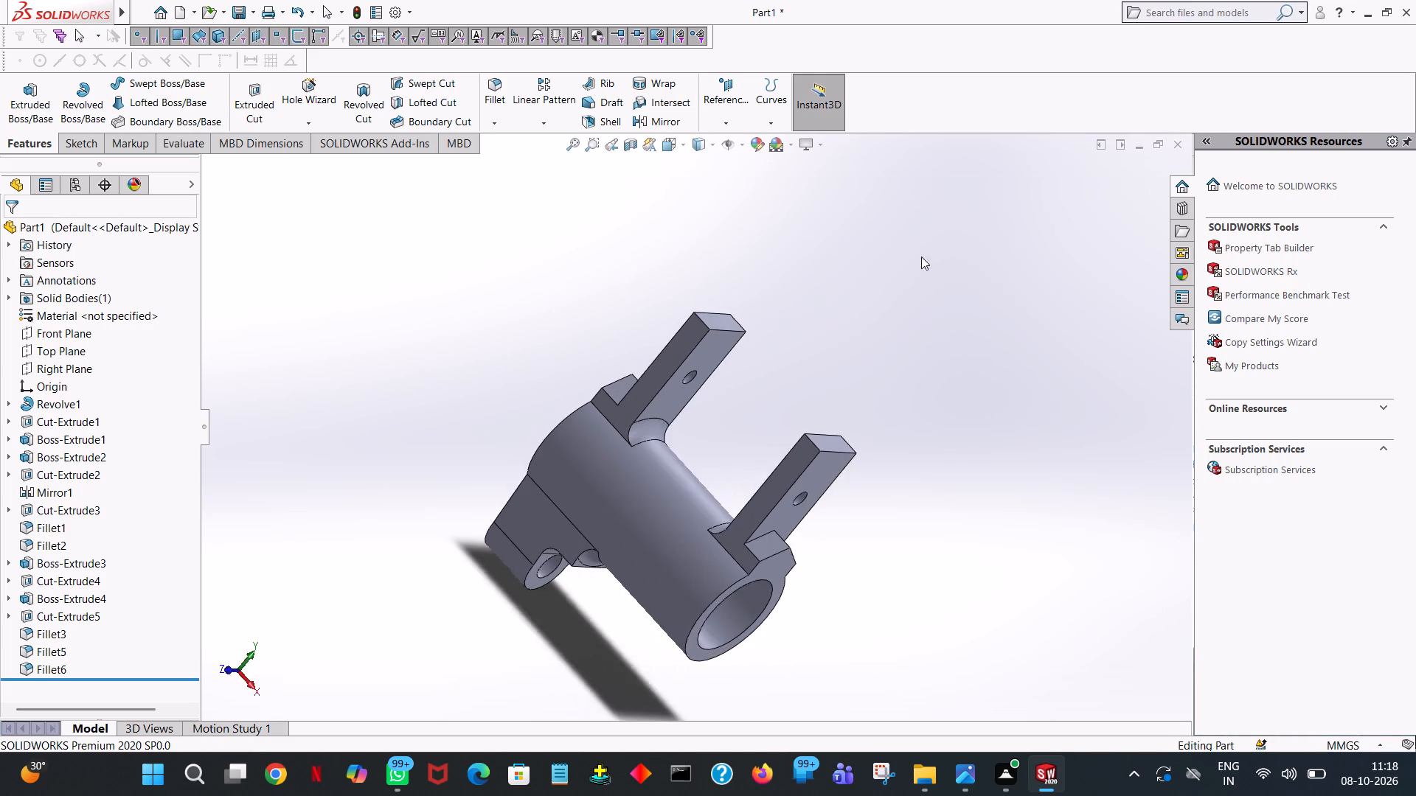
middle_click_drag(884, 573, 923, 282)
middle_click_drag(843, 533, 885, 531)
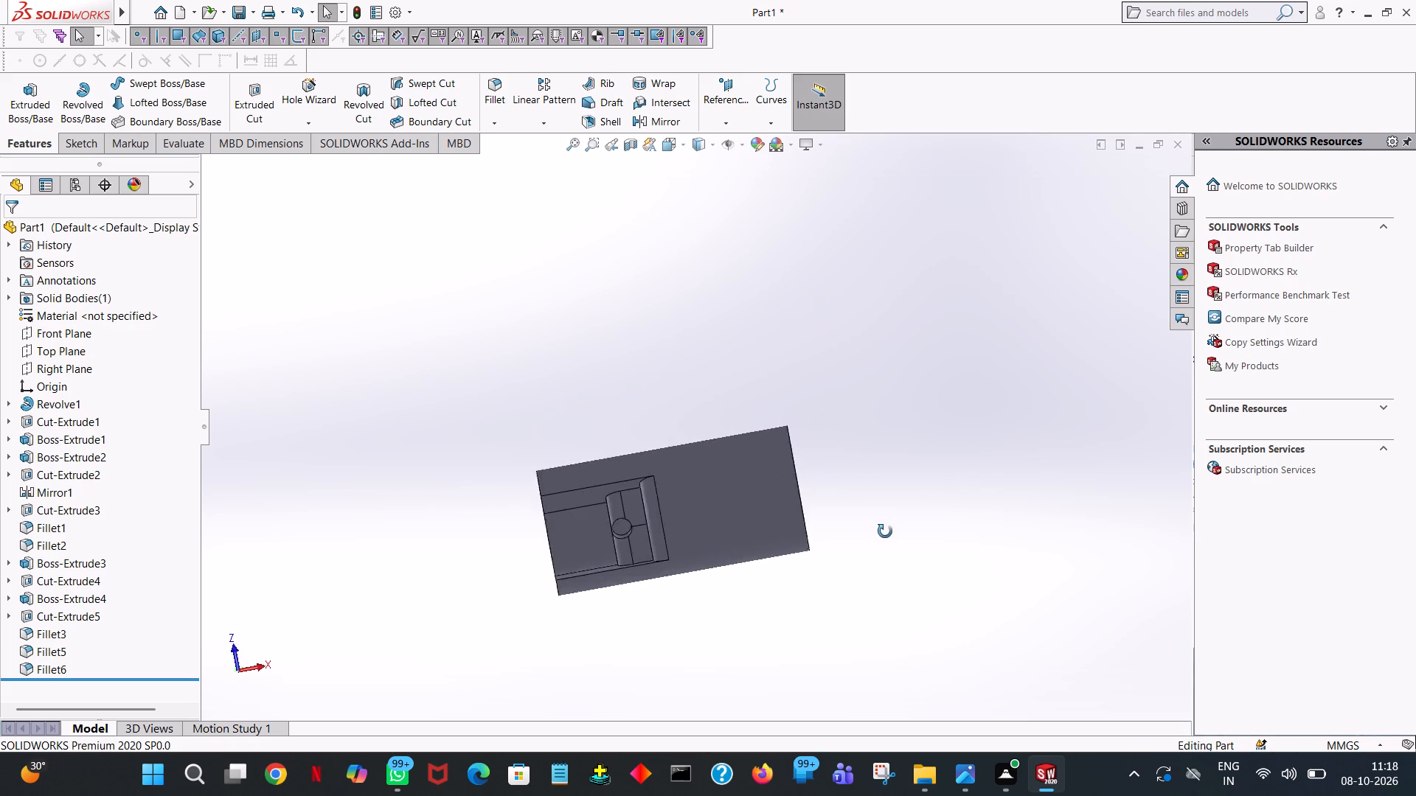
middle_click_drag(885, 531, 775, 392)
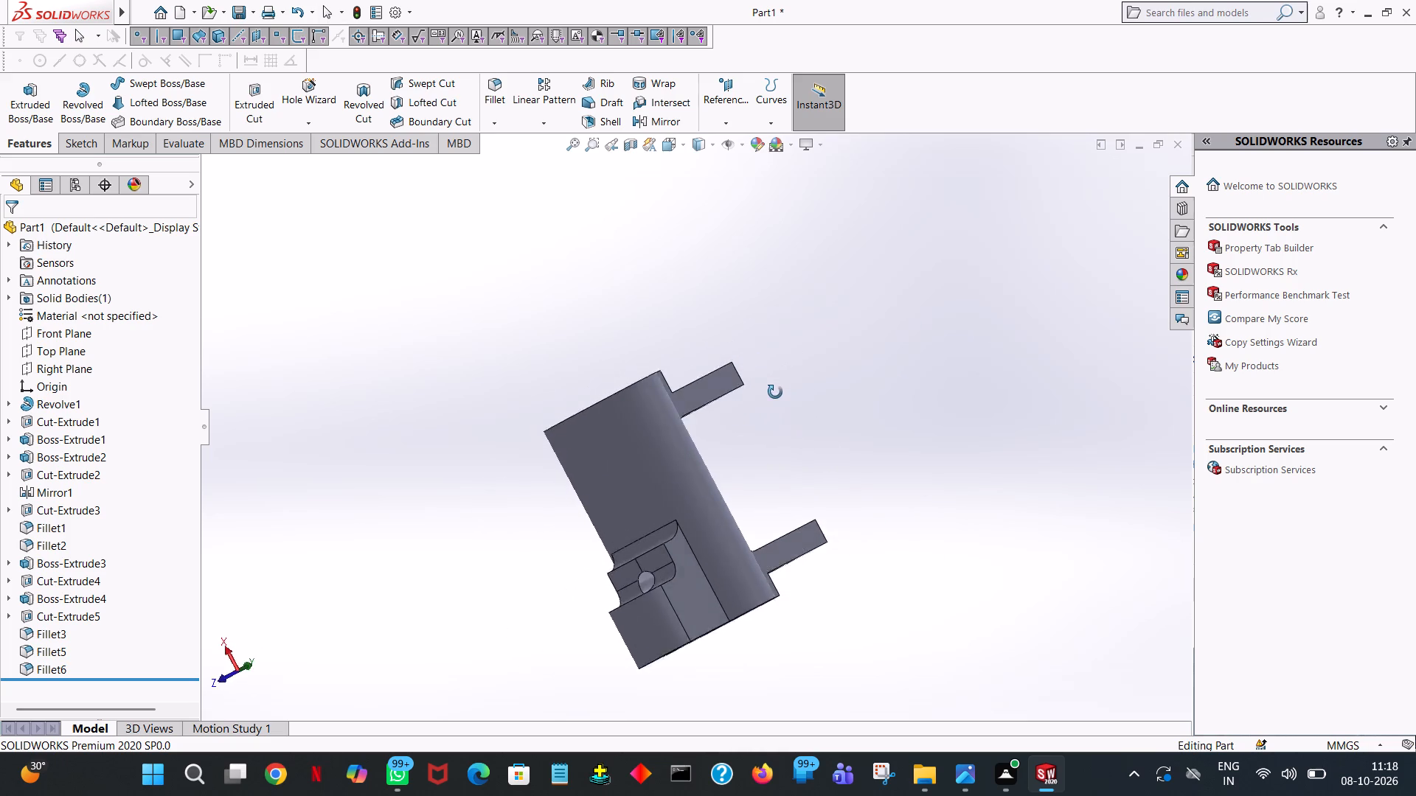
middle_click_drag(775, 392, 920, 446)
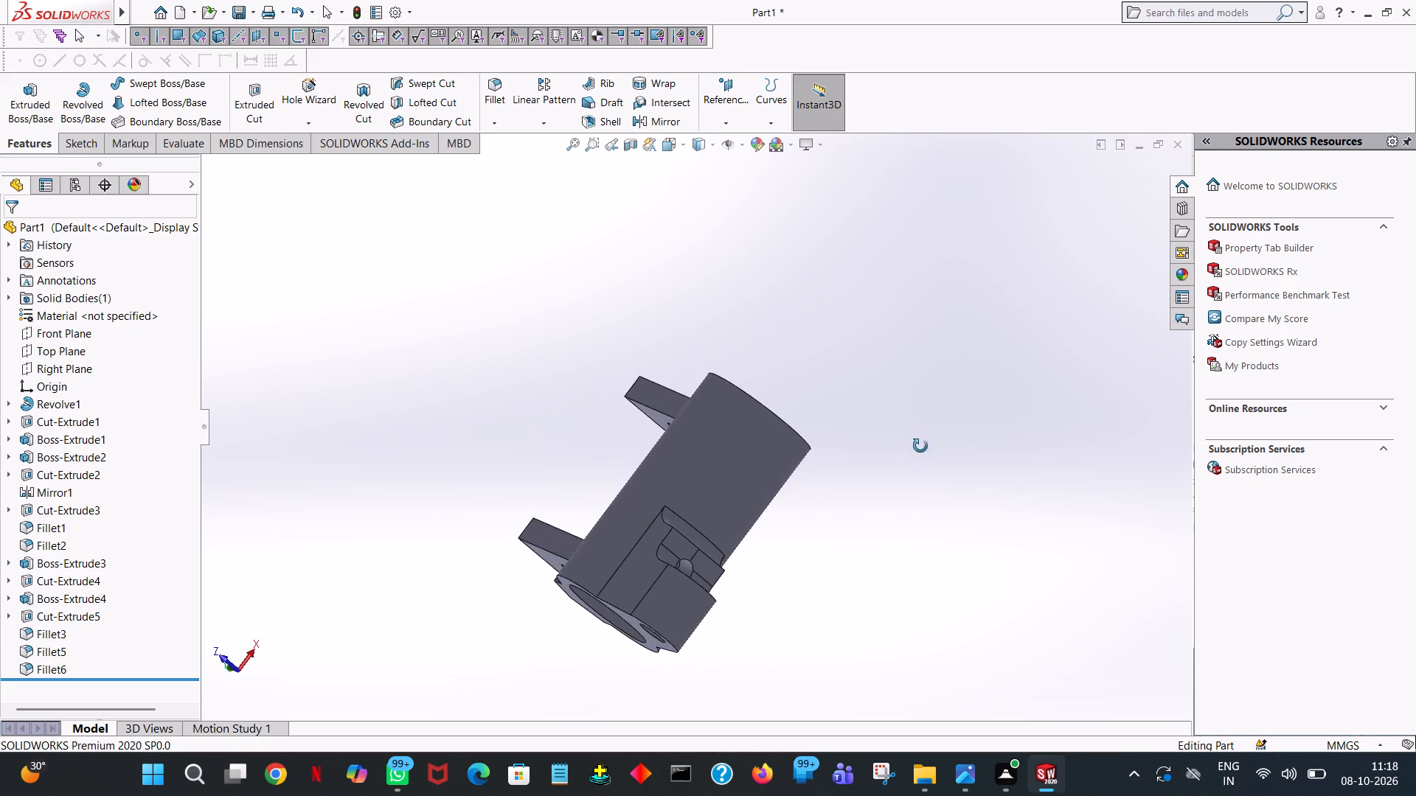
middle_click_drag(920, 446, 721, 542)
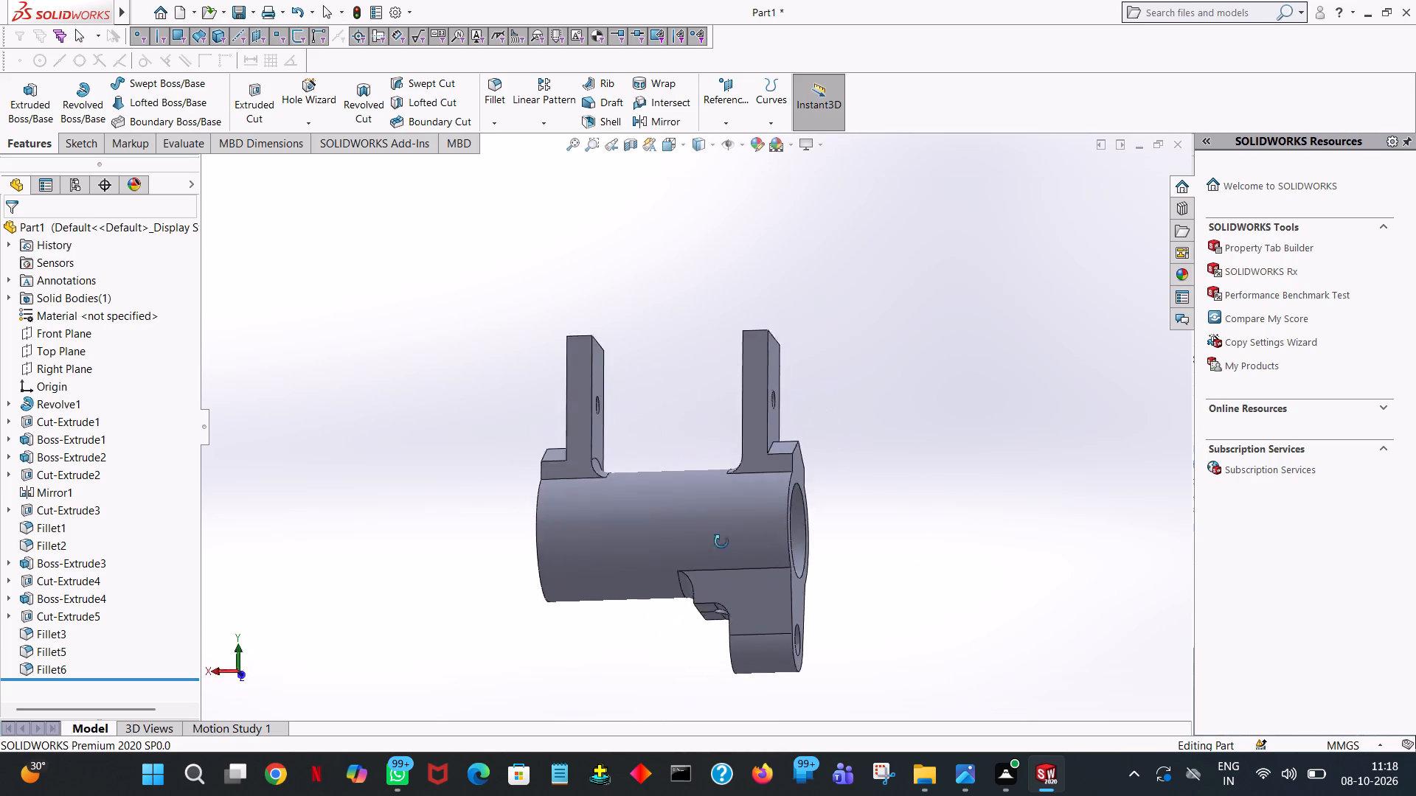
middle_click_drag(721, 542, 728, 609)
middle_click_drag(704, 388, 693, 652)
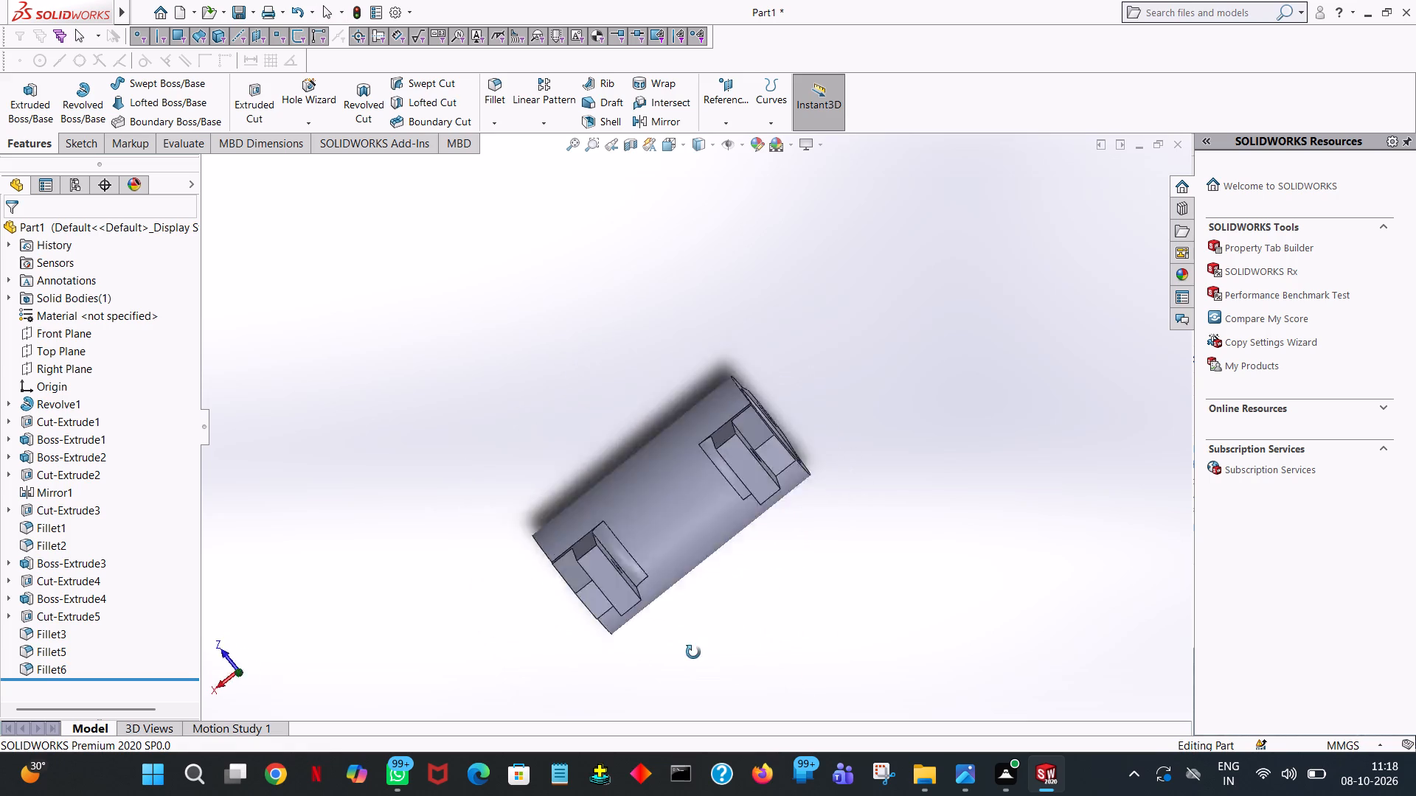
middle_click_drag(693, 652, 973, 679)
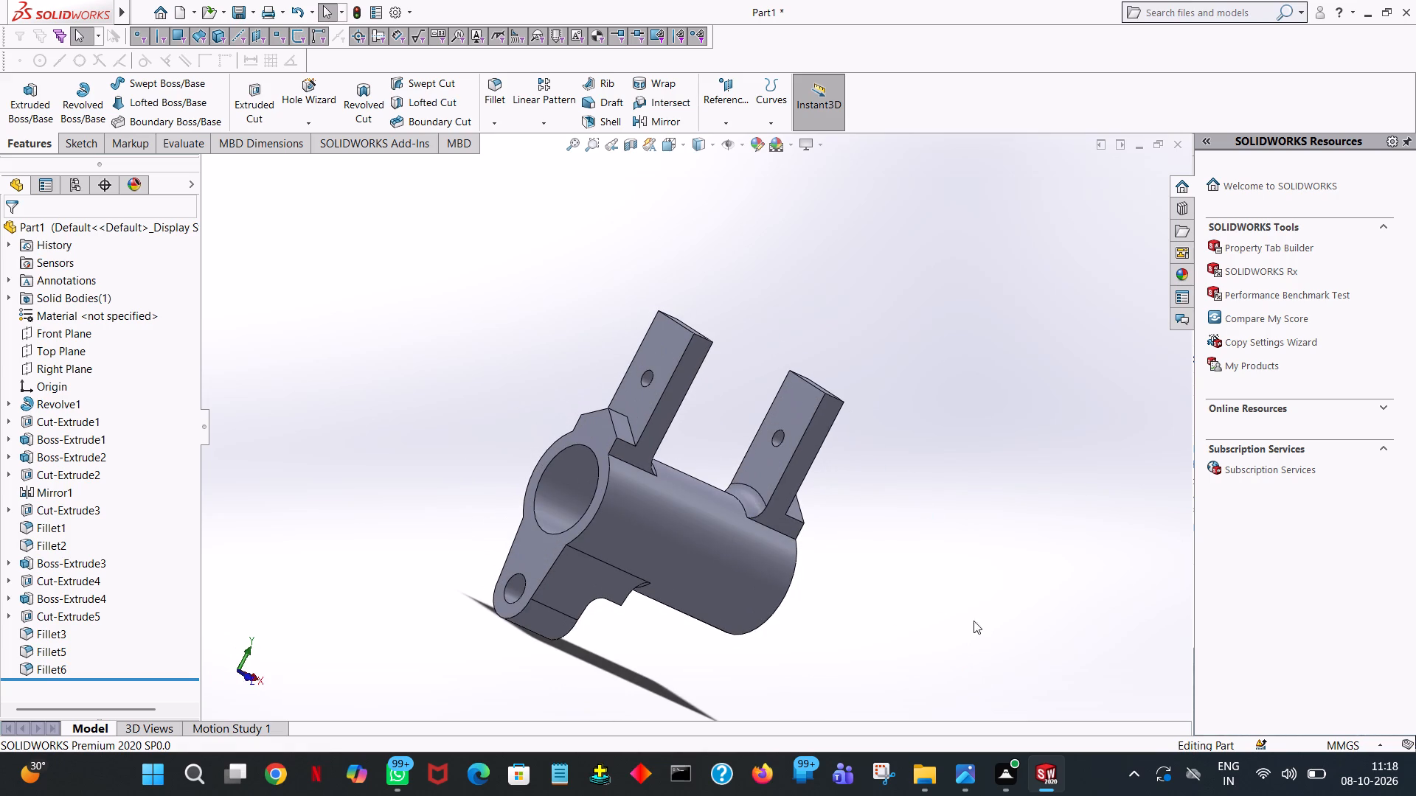
Examine the finished bracket from several angles and distances, including the barrel bore, uprights and lower lug.
middle_click_drag(805, 433, 883, 572)
middle_click_drag(538, 476, 679, 549)
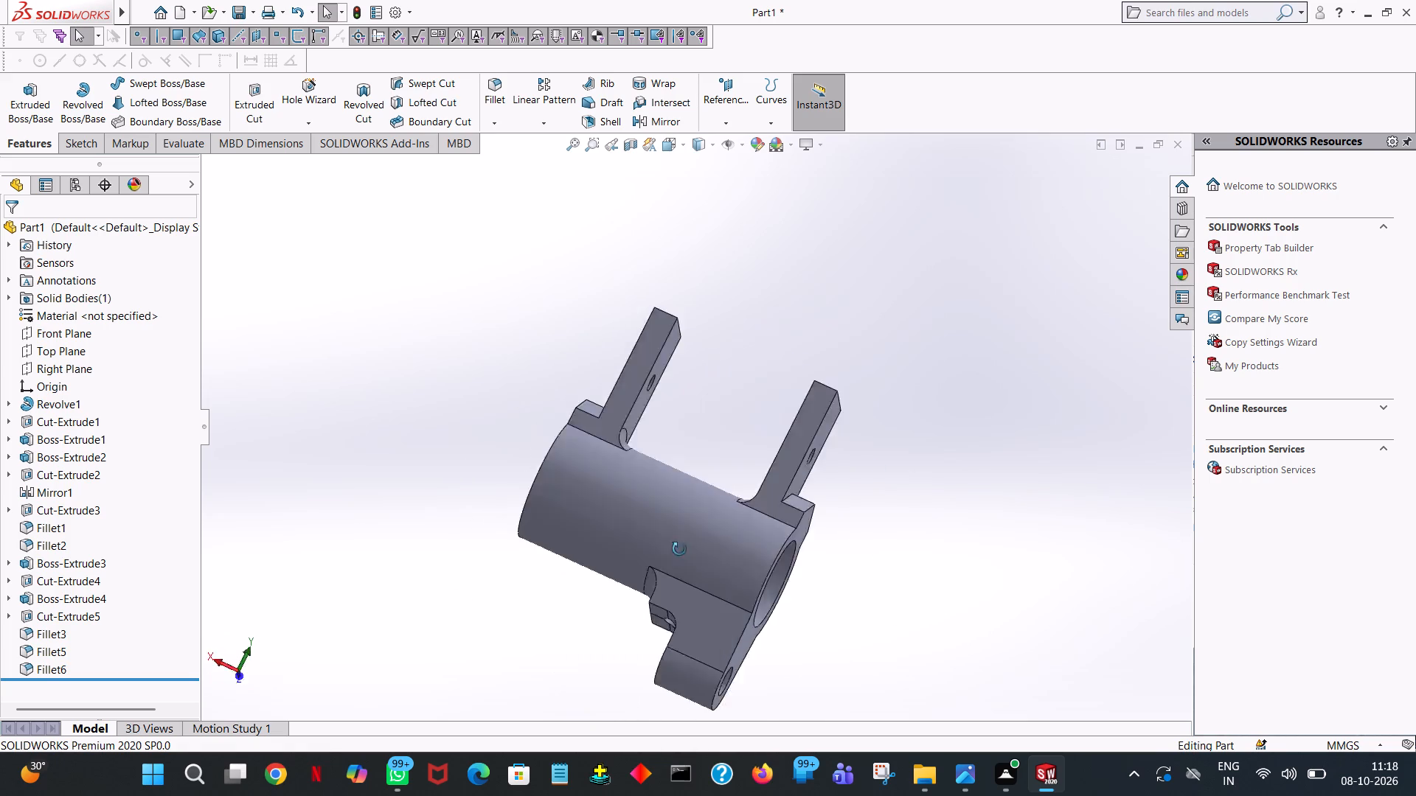
middle_click_drag(679, 549, 904, 393)
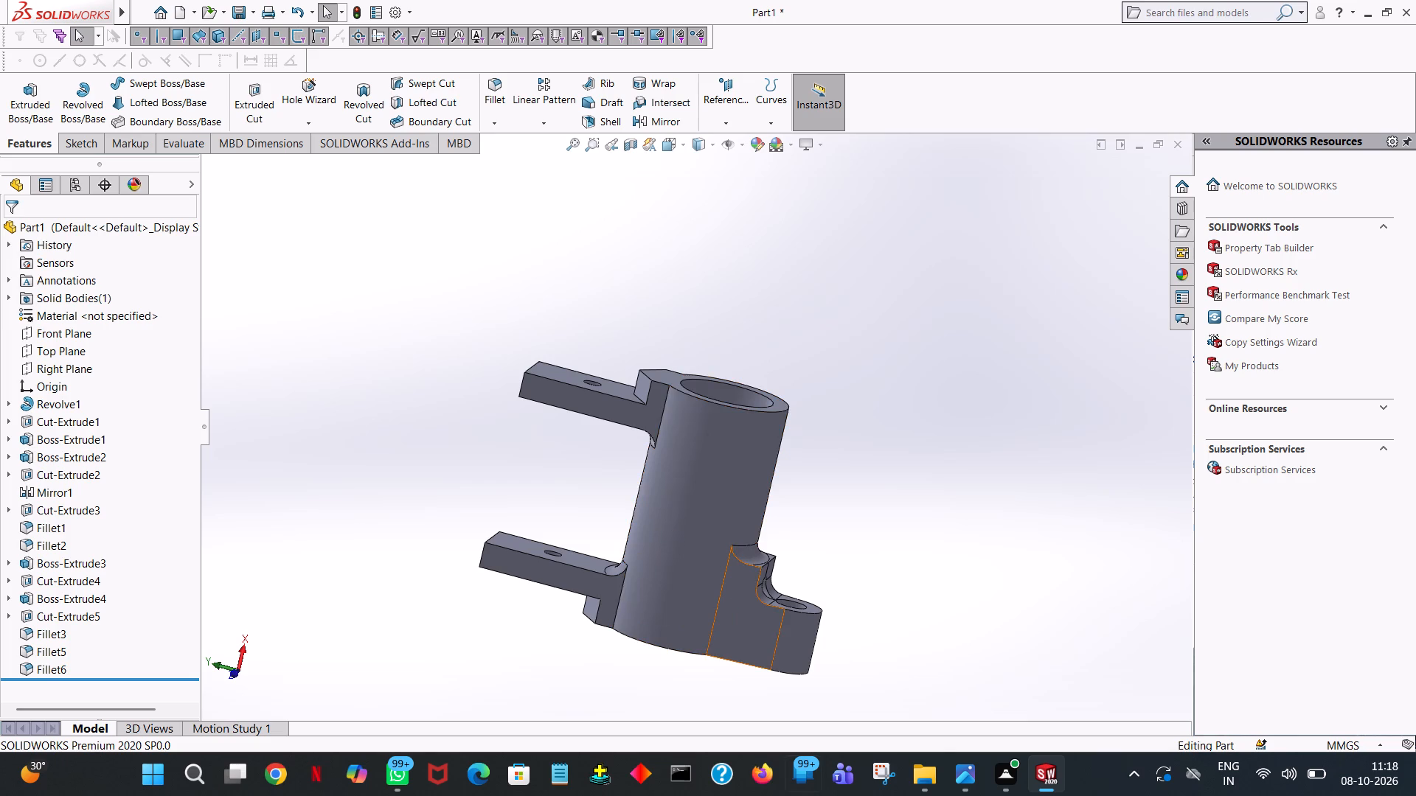
middle_click_drag(827, 355, 870, 379)
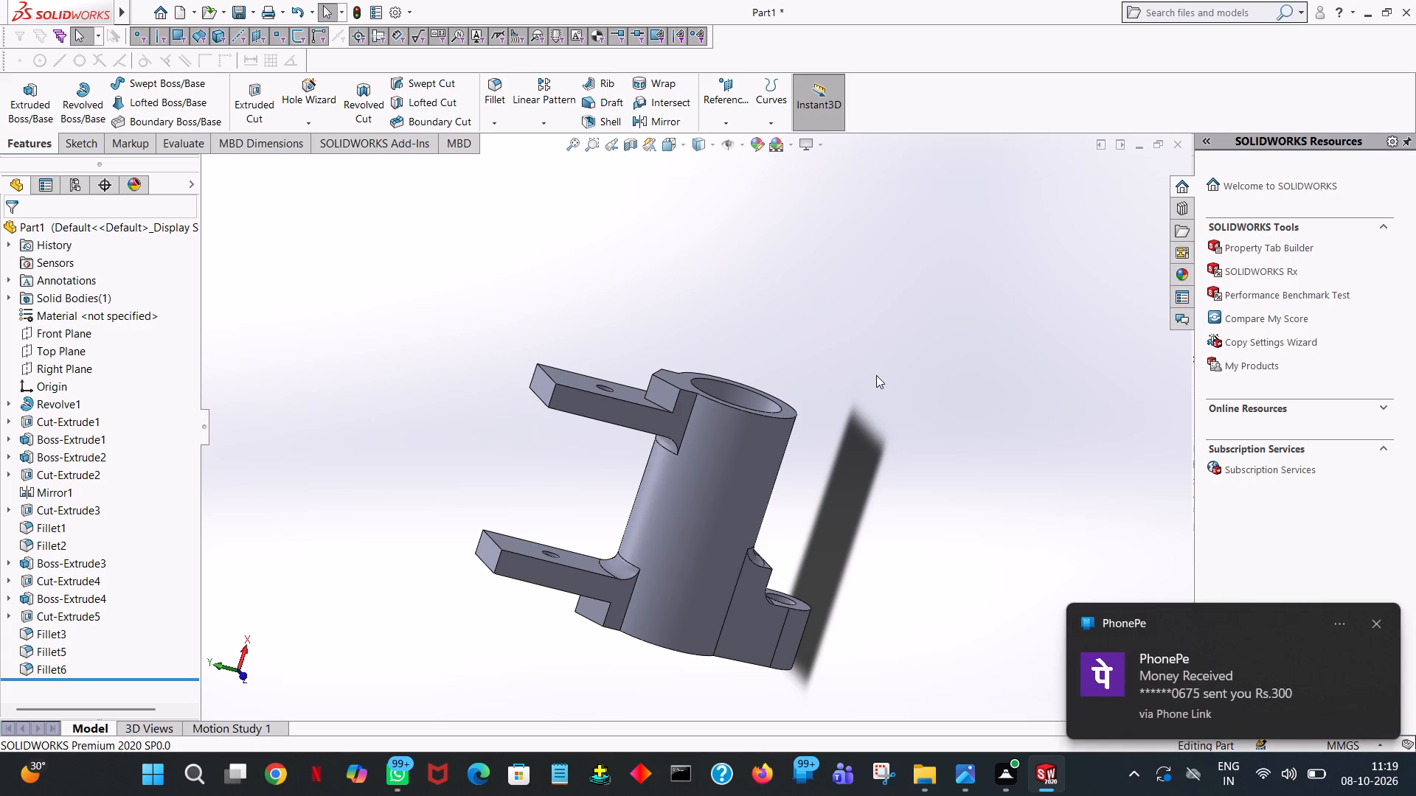
scroll(876, 375, "down", 5, "ctrl")
scroll(876, 375, "up", 6, "ctrl")
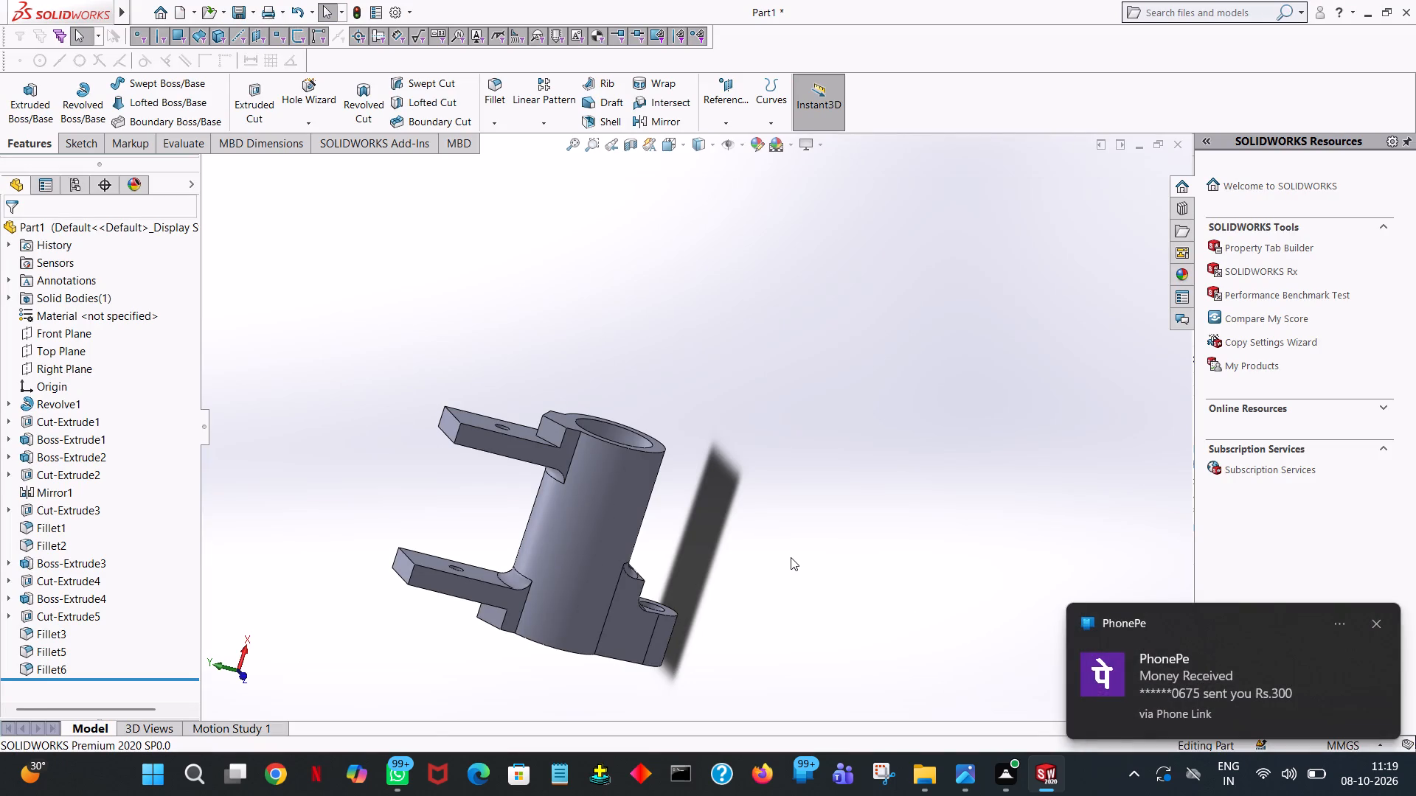
scroll(791, 557, "down", 1, "ctrl")
scroll(791, 557, "up", 3, "ctrl")
scroll(791, 557, "down", 1, "ctrl")
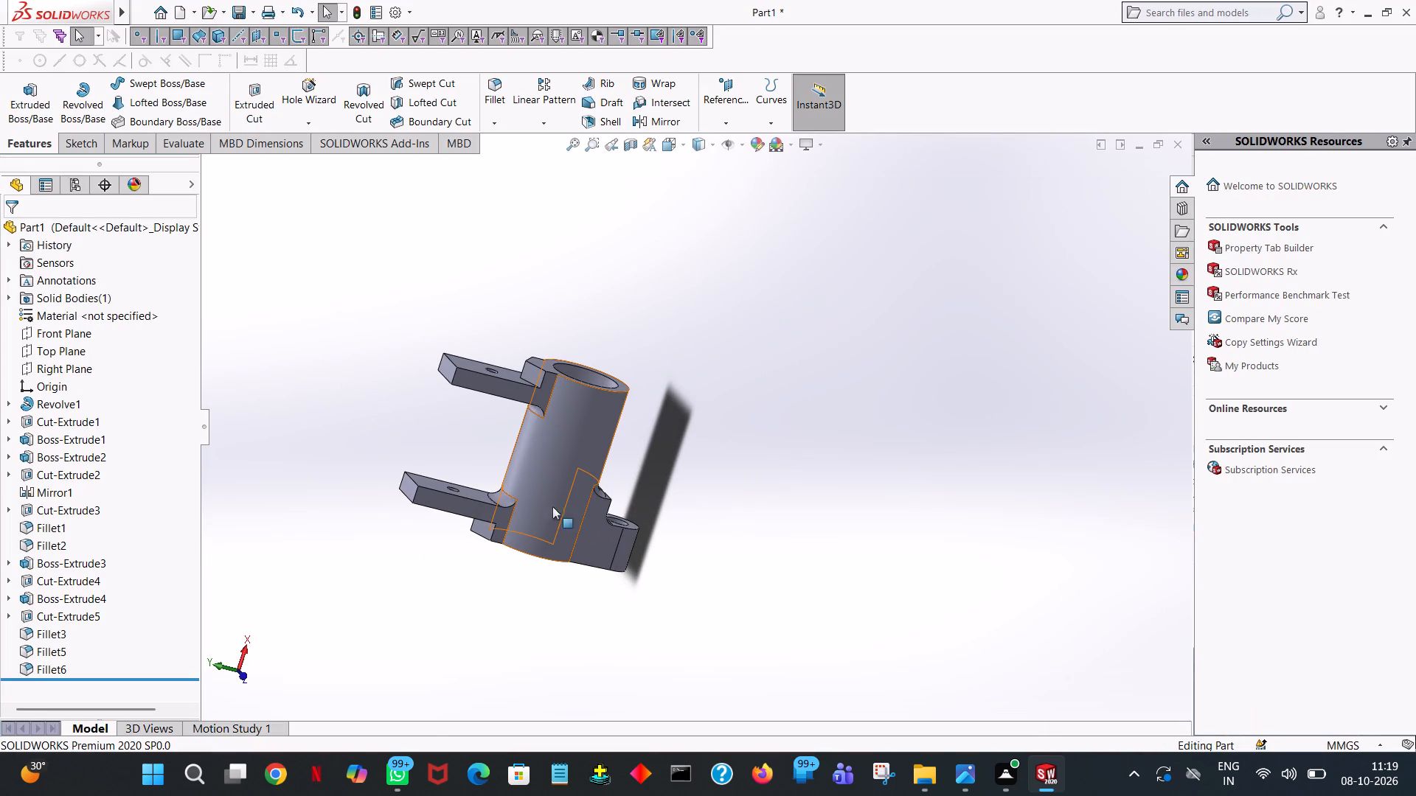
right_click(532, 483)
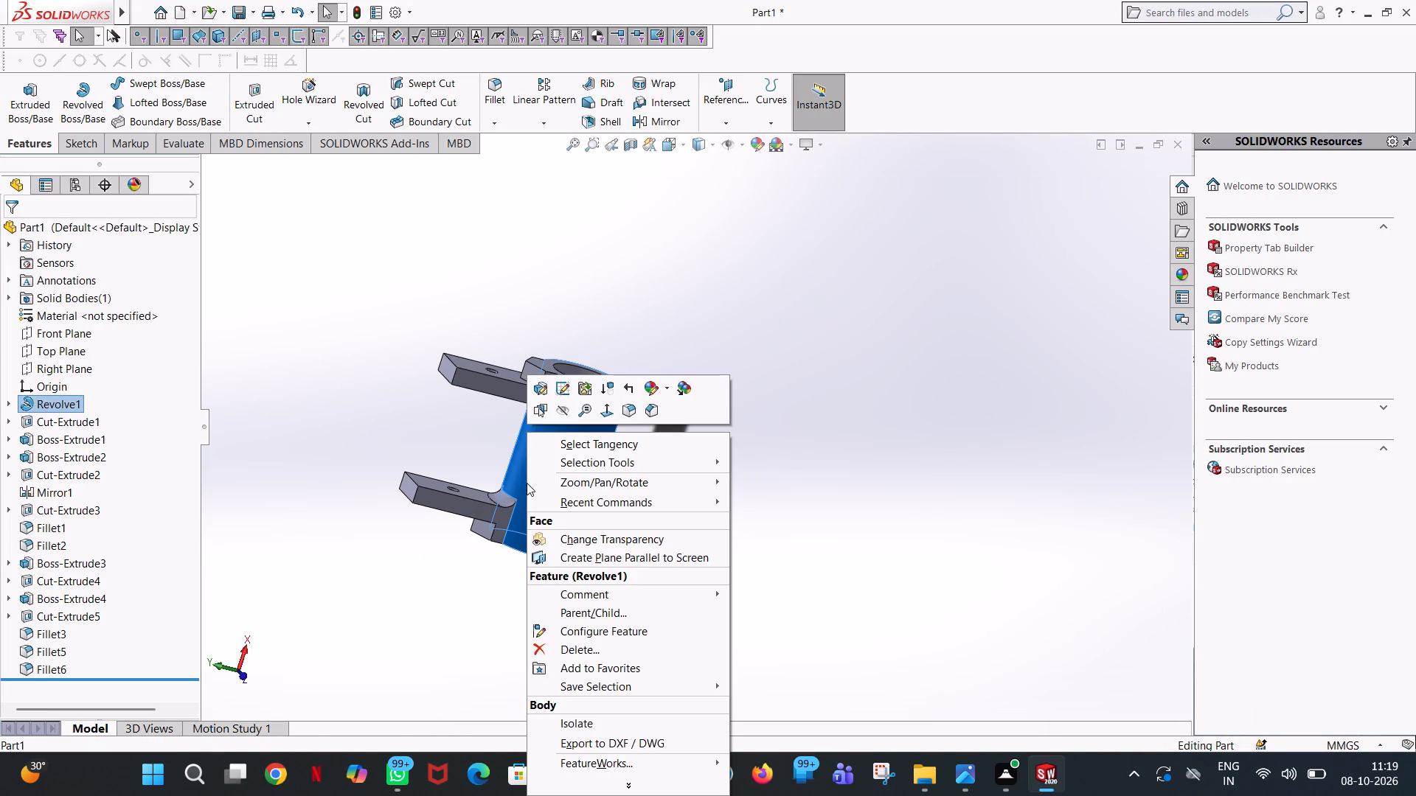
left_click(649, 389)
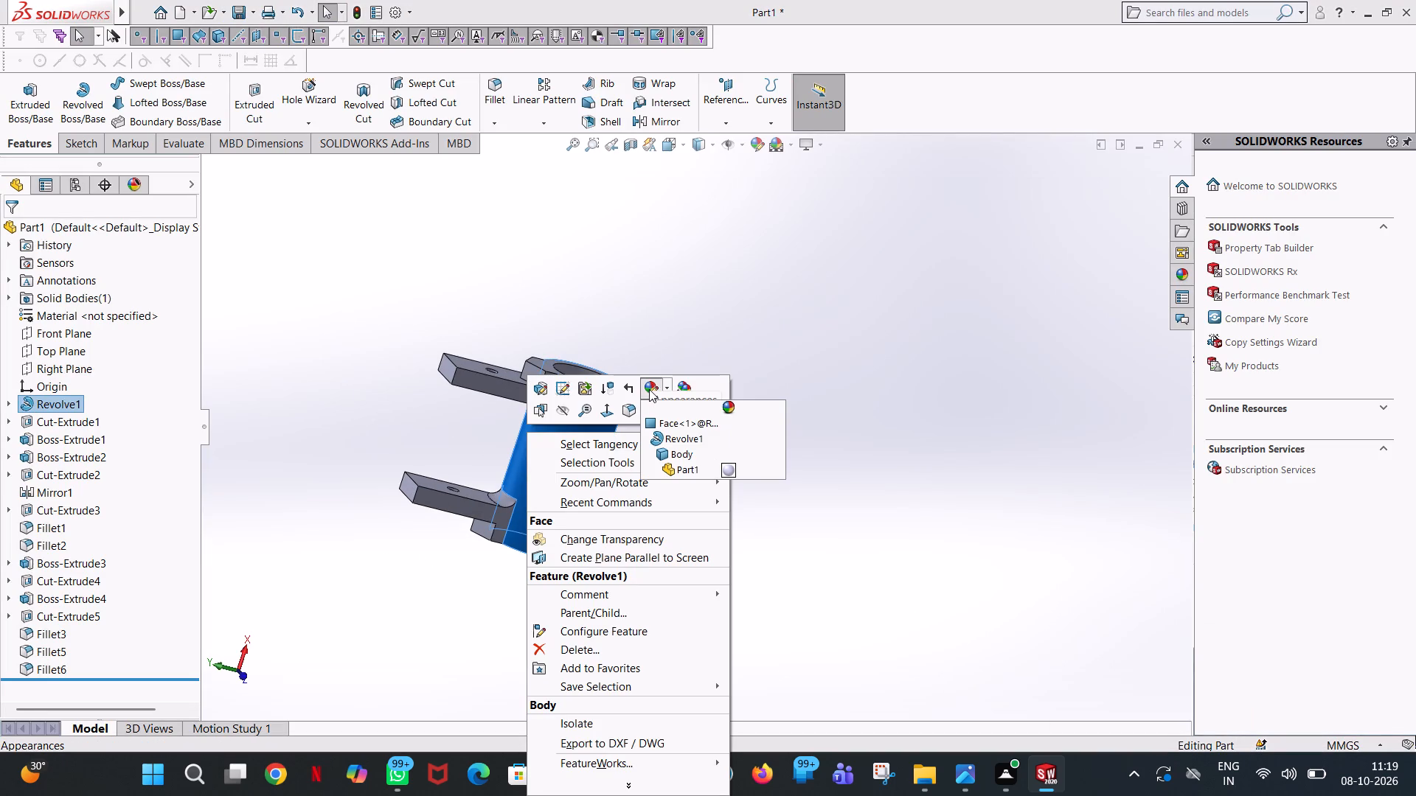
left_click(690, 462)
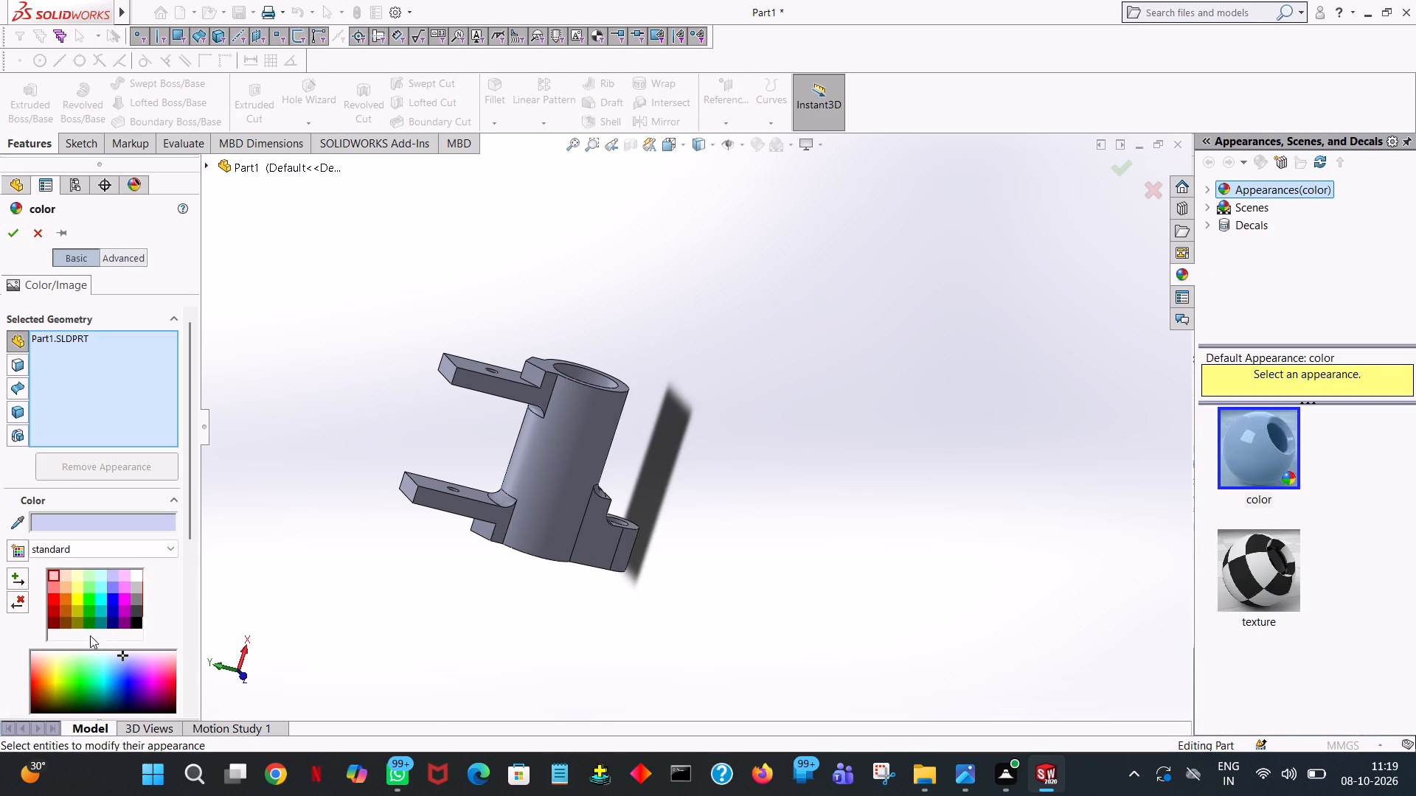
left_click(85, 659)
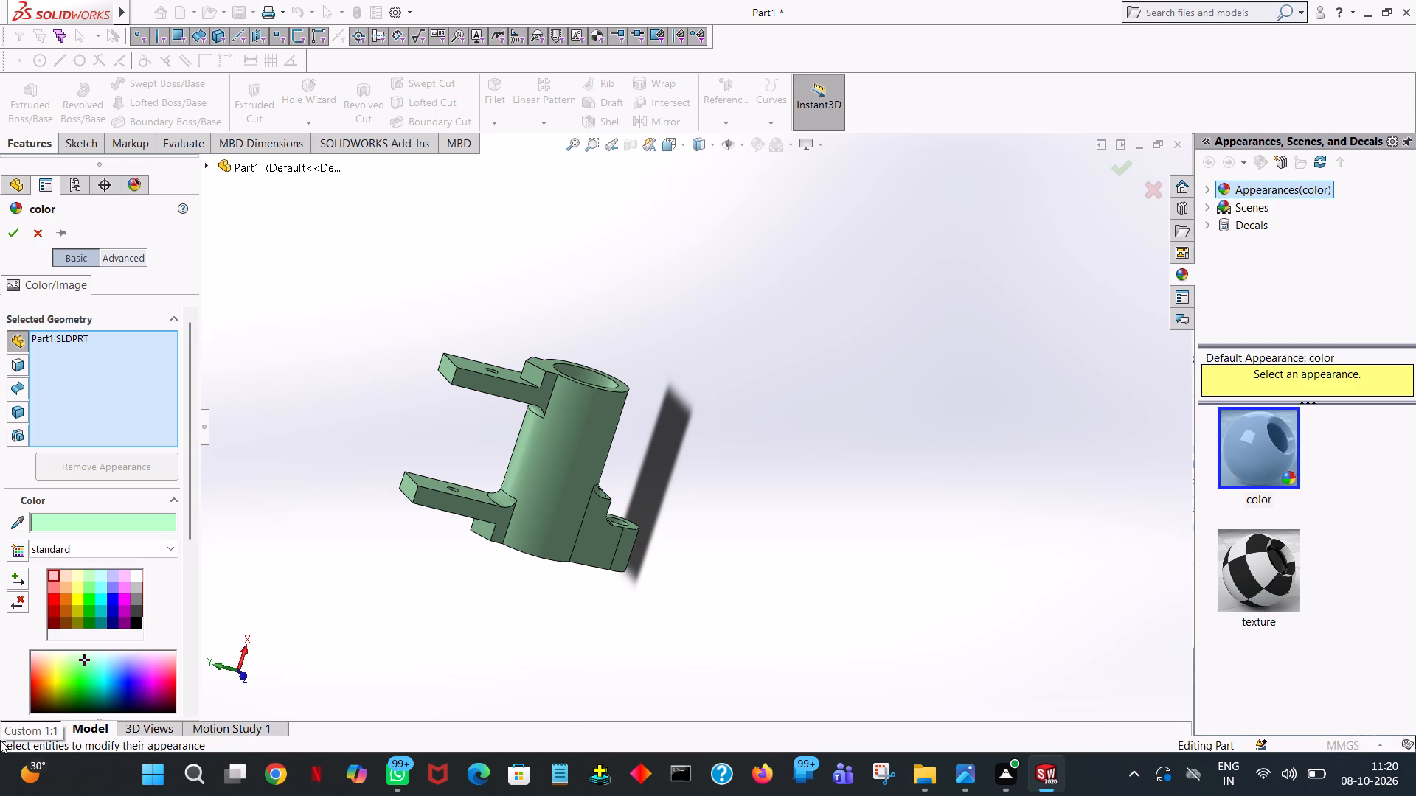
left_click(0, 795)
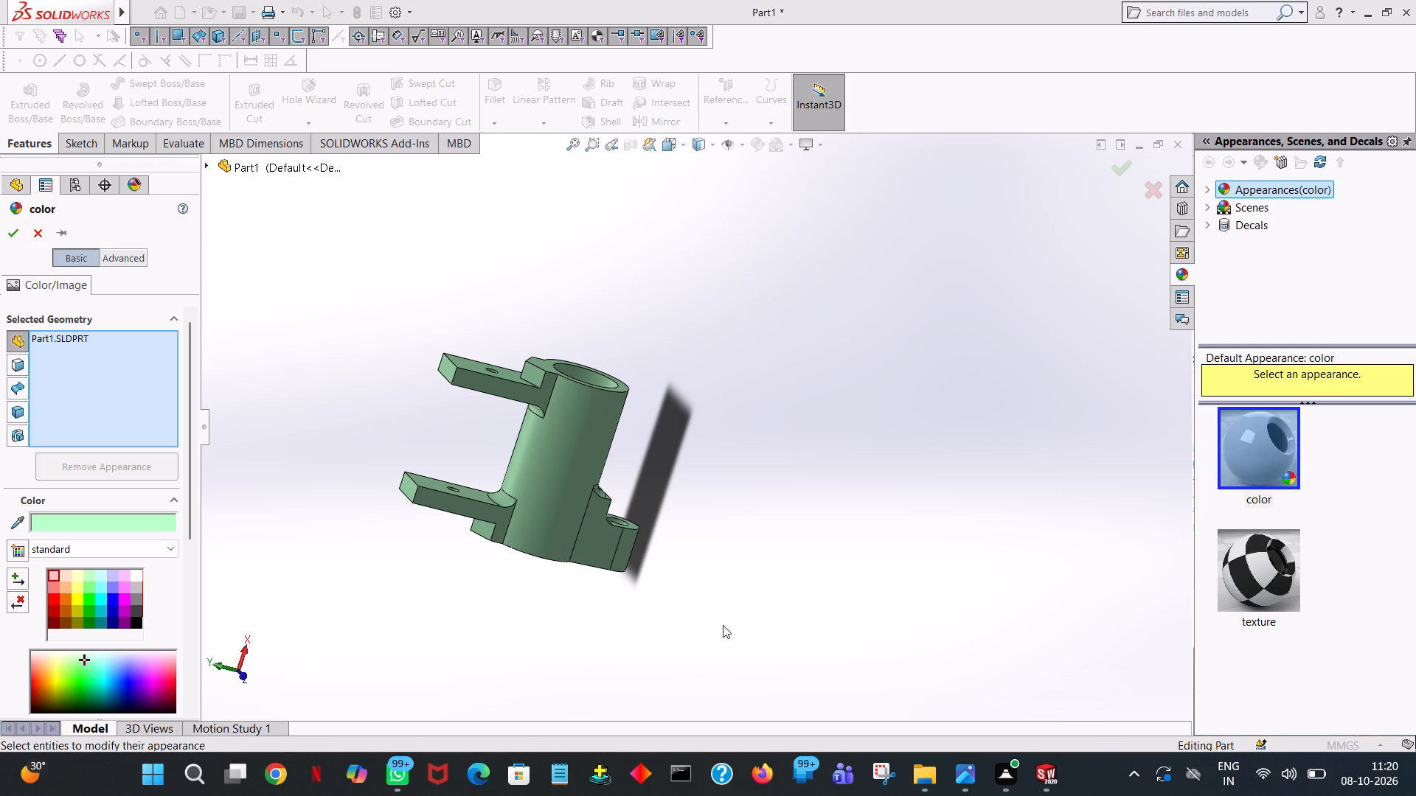
Switch to File Explorer, open the flange drawing download (6) from the images folder, and copy the image to the clipboard.
left_click(922, 768)
left_click(1026, 688)
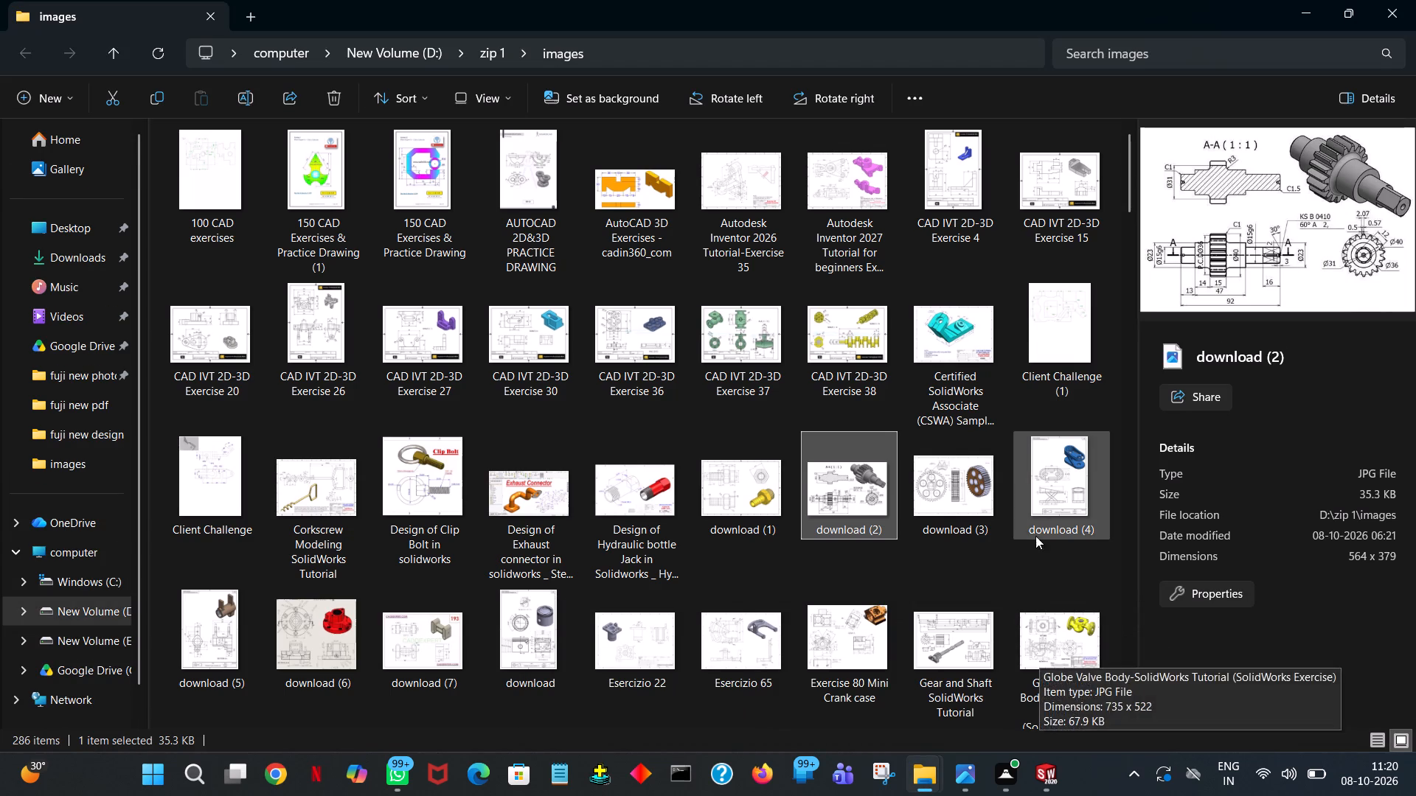
left_click_drag(1130, 197, 1131, 215)
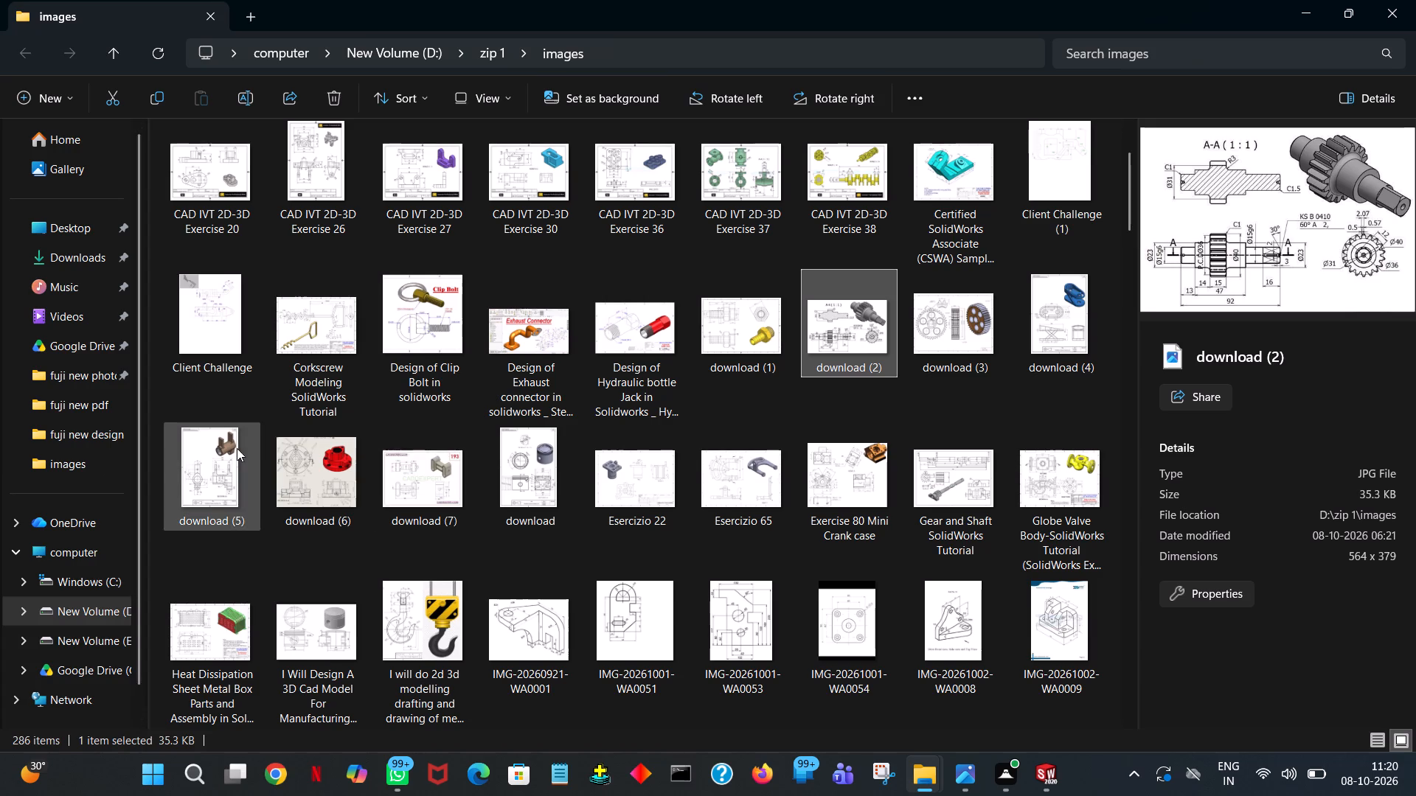
double_click(294, 454)
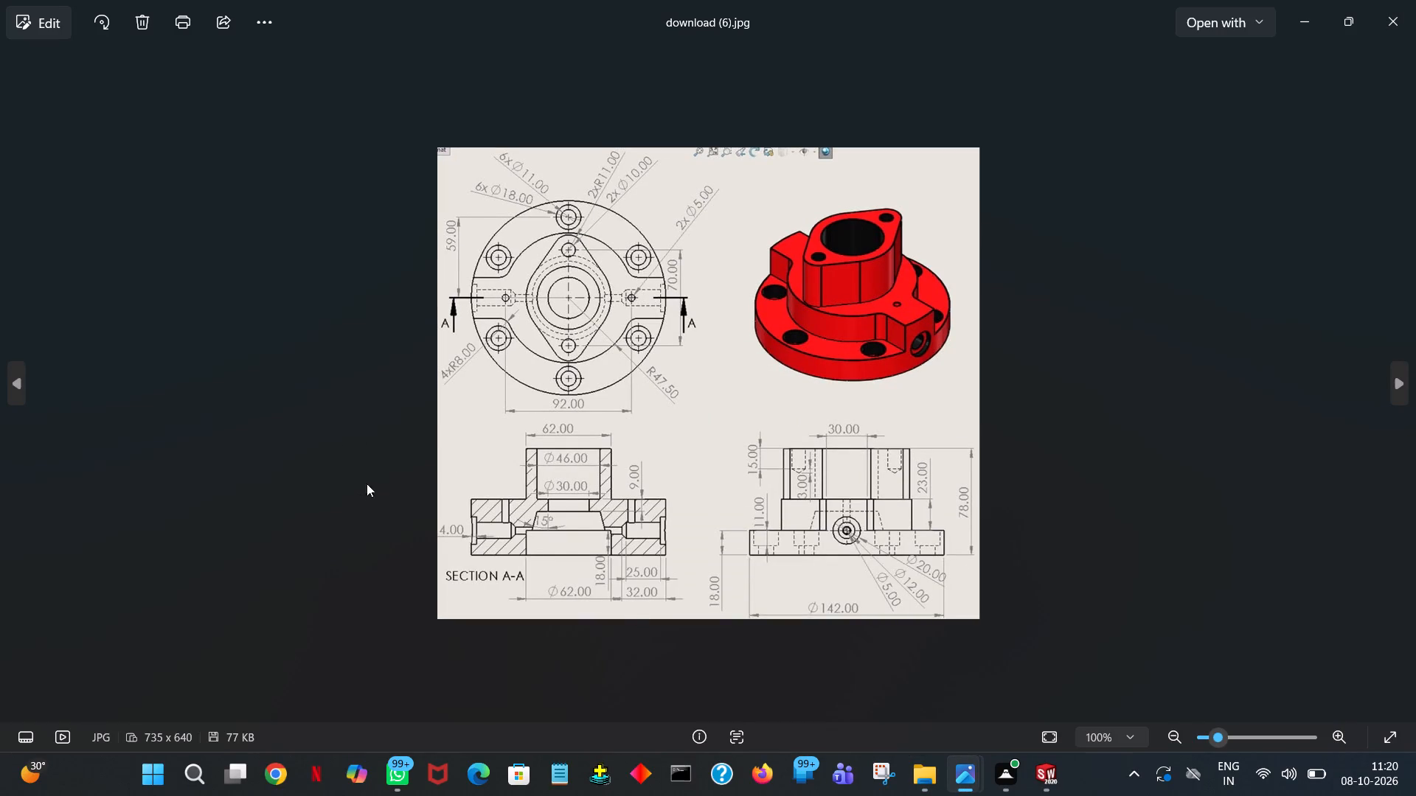
right_click(1026, 425)
left_click(1058, 443)
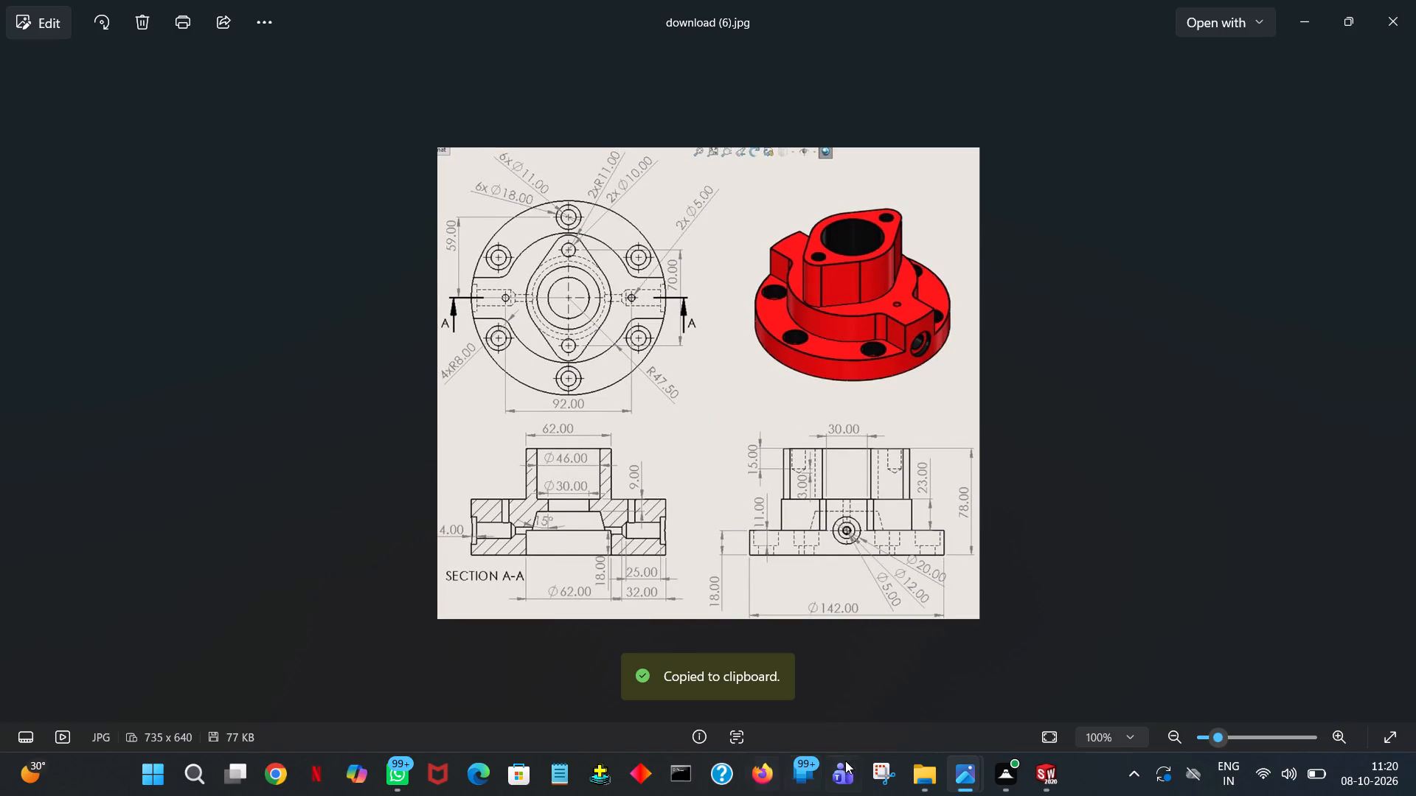
left_click(1315, 9)
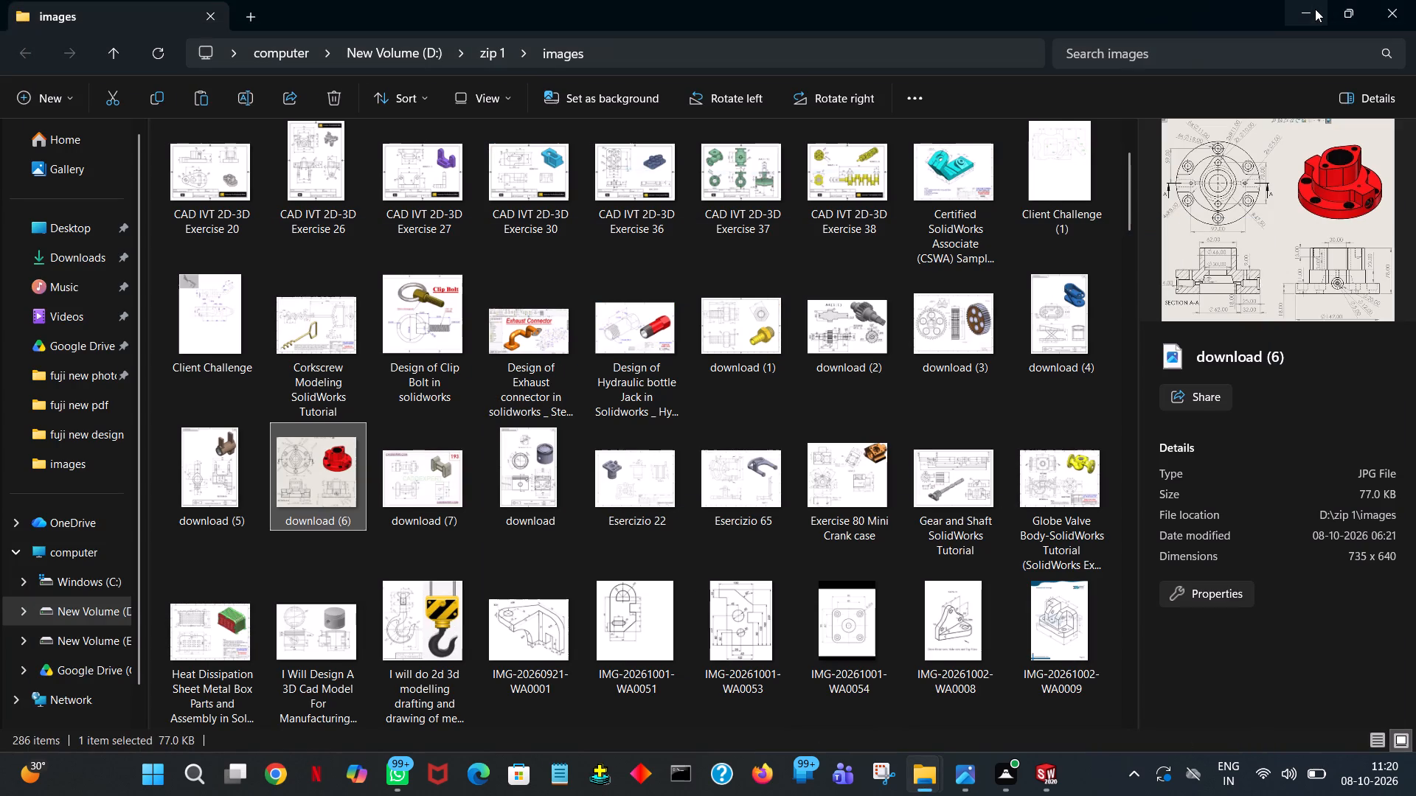
left_click(1311, 10)
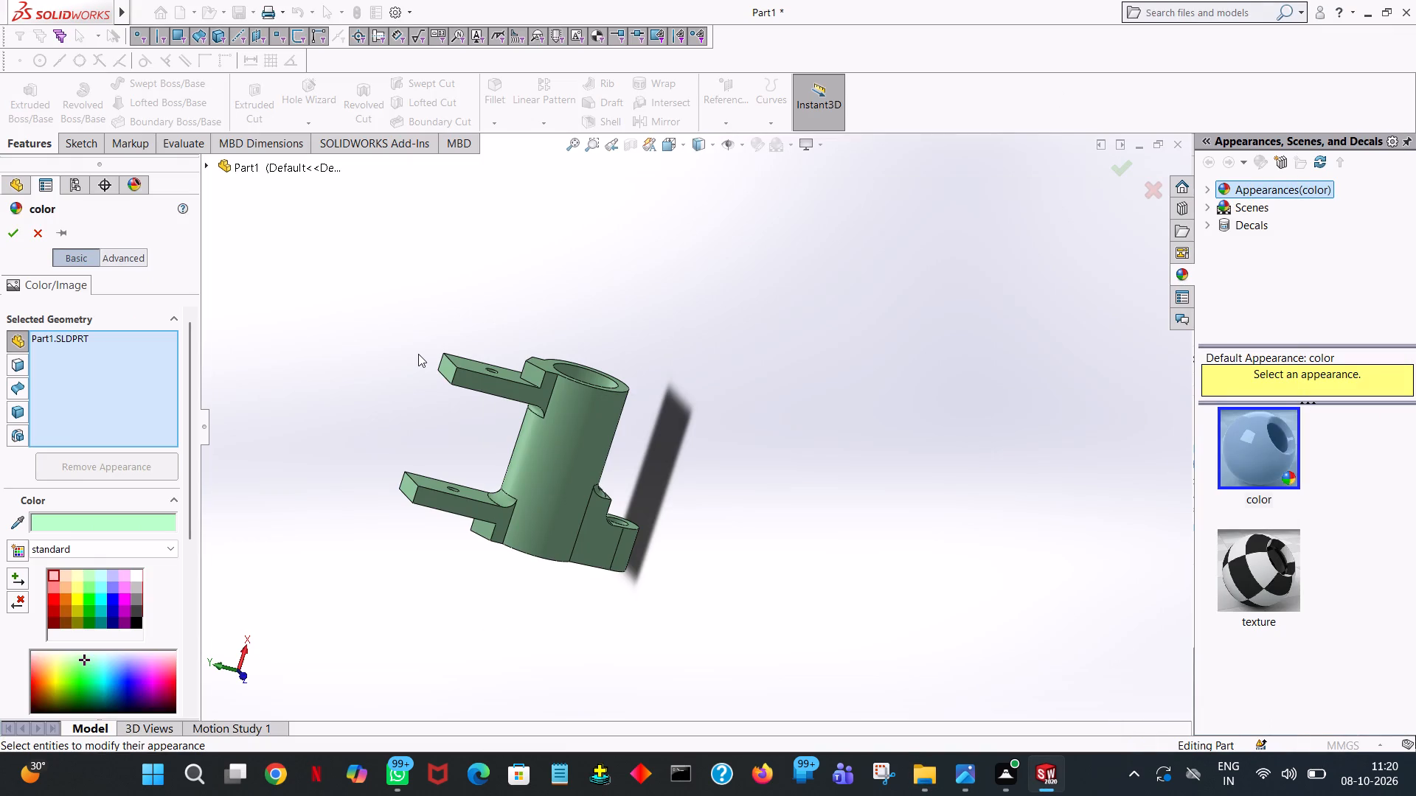
Discard the pending colour edit and apply a light green standard colour to the whole part.
left_click(47, 226)
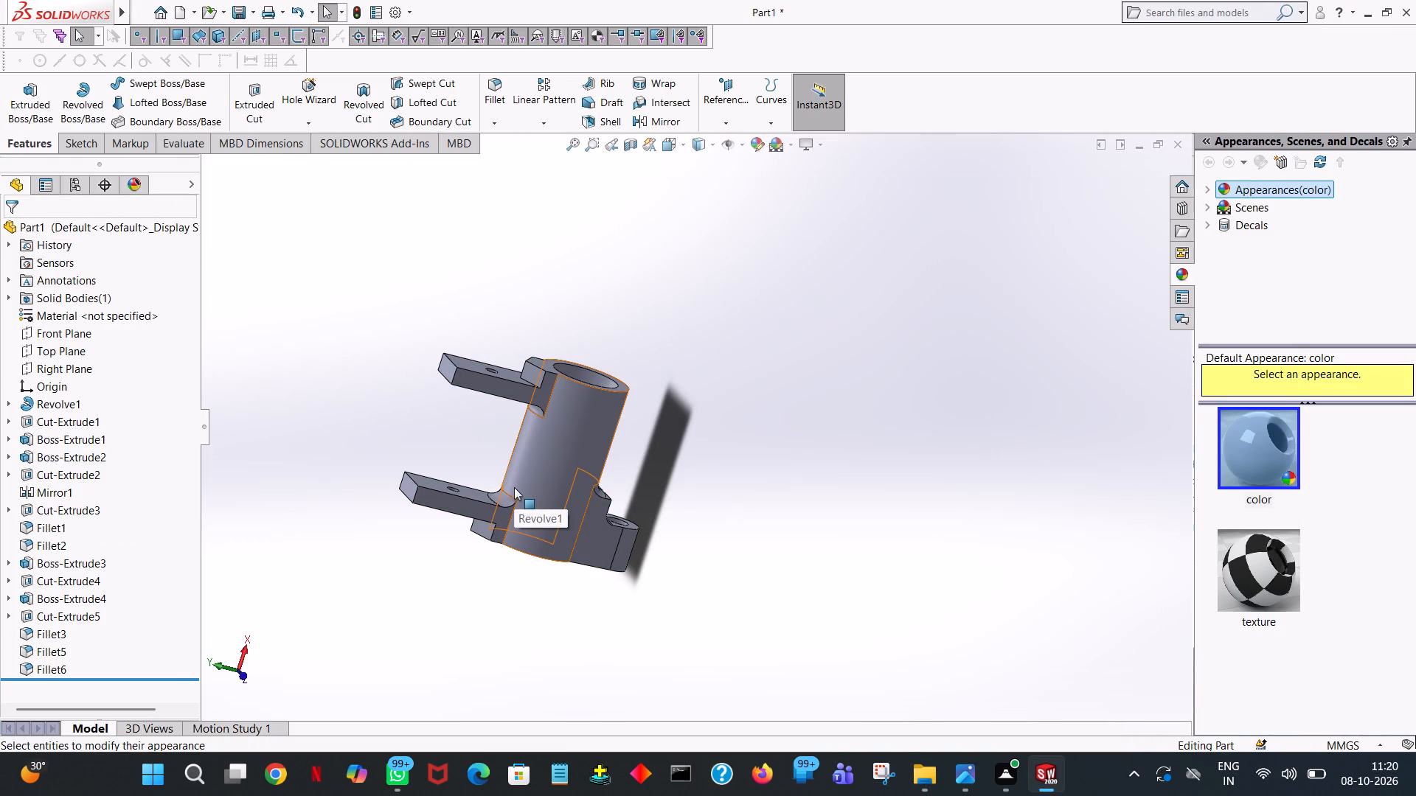
right_click(524, 481)
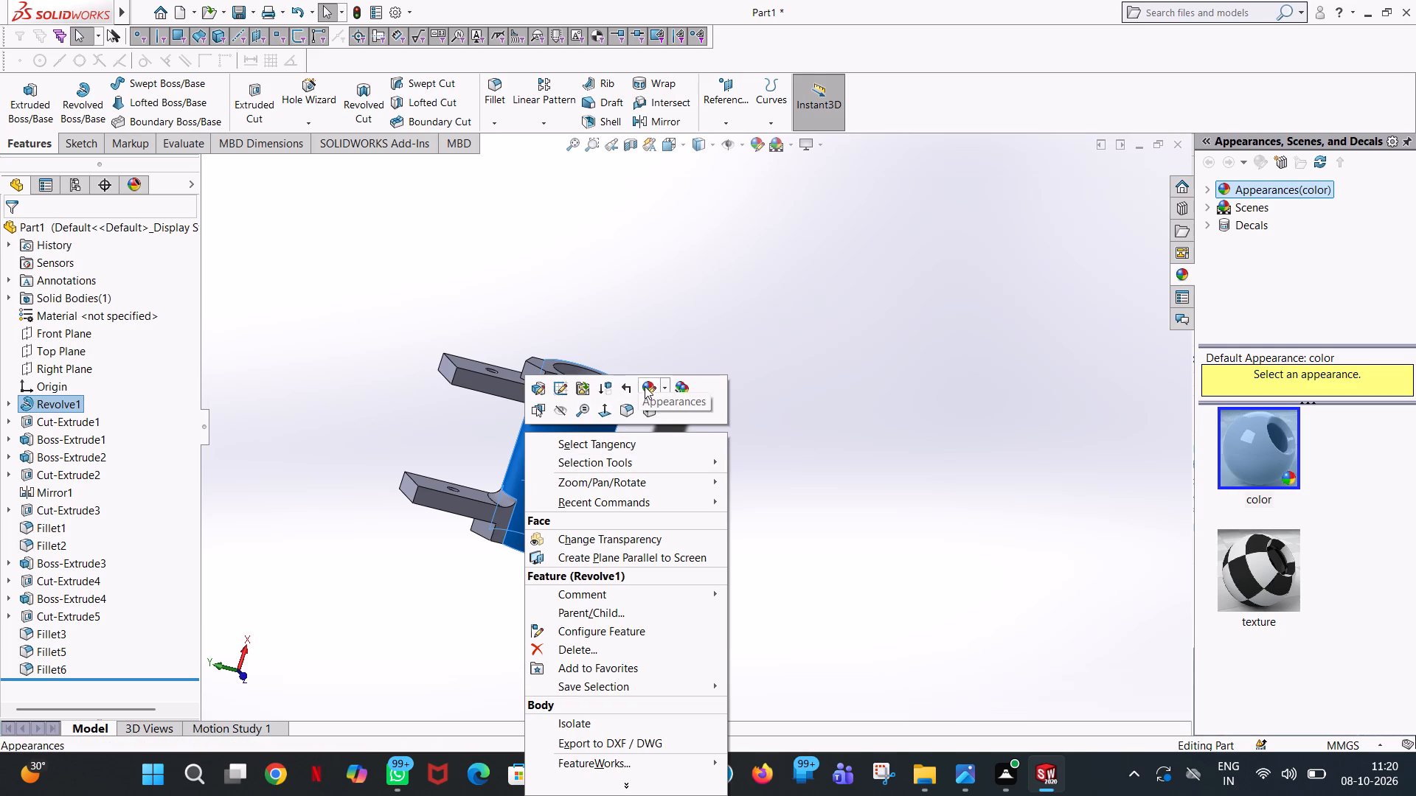
left_click(645, 386)
left_click(650, 382)
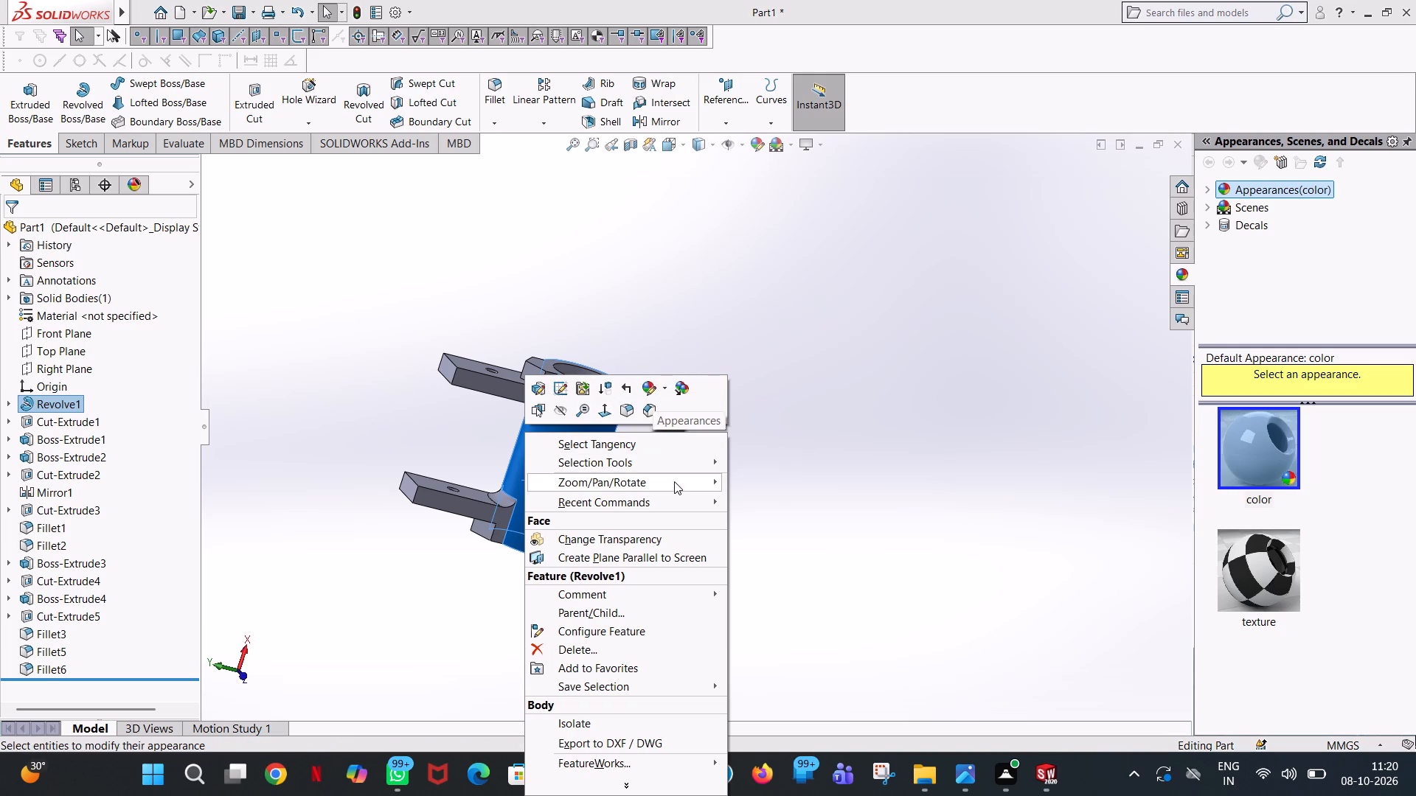
left_click(648, 389)
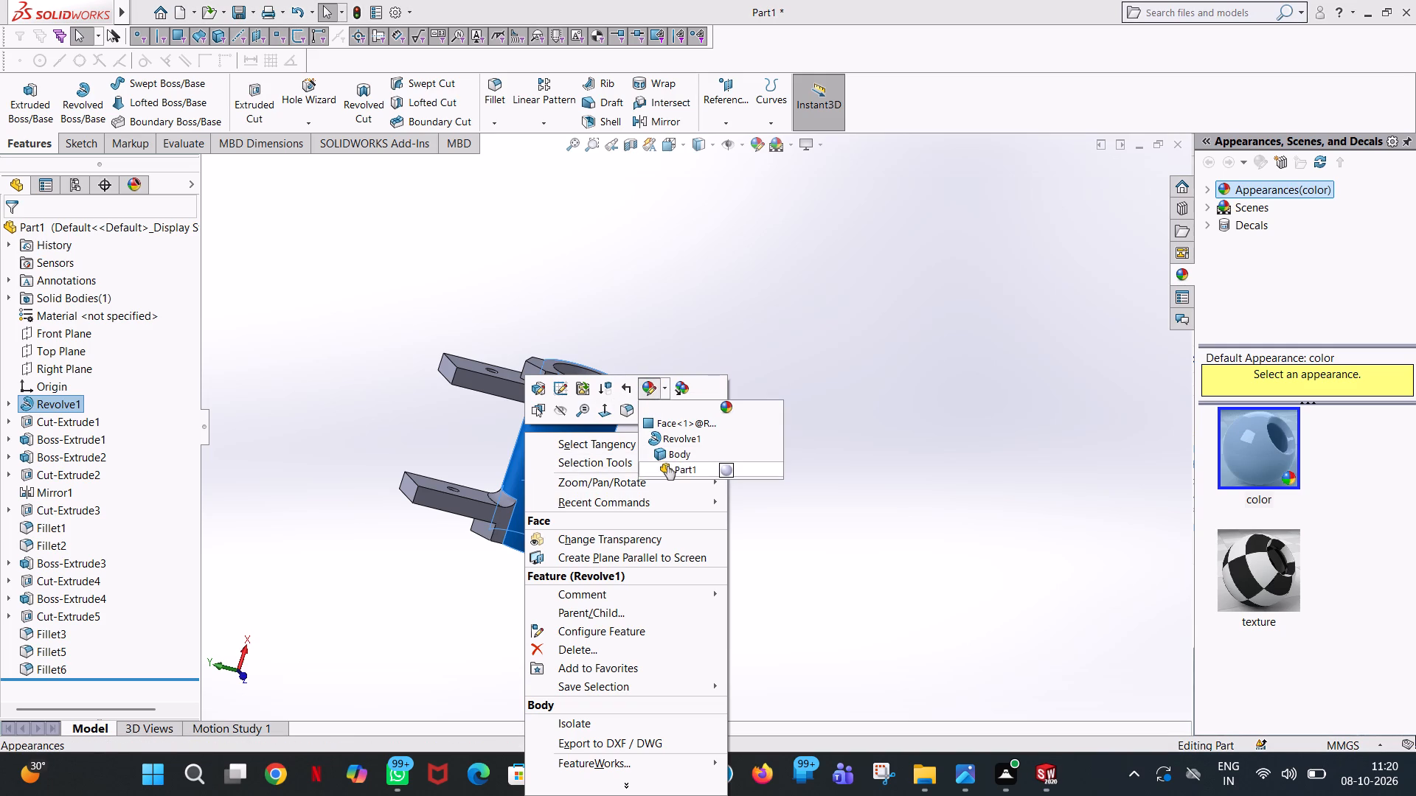
left_click(667, 466)
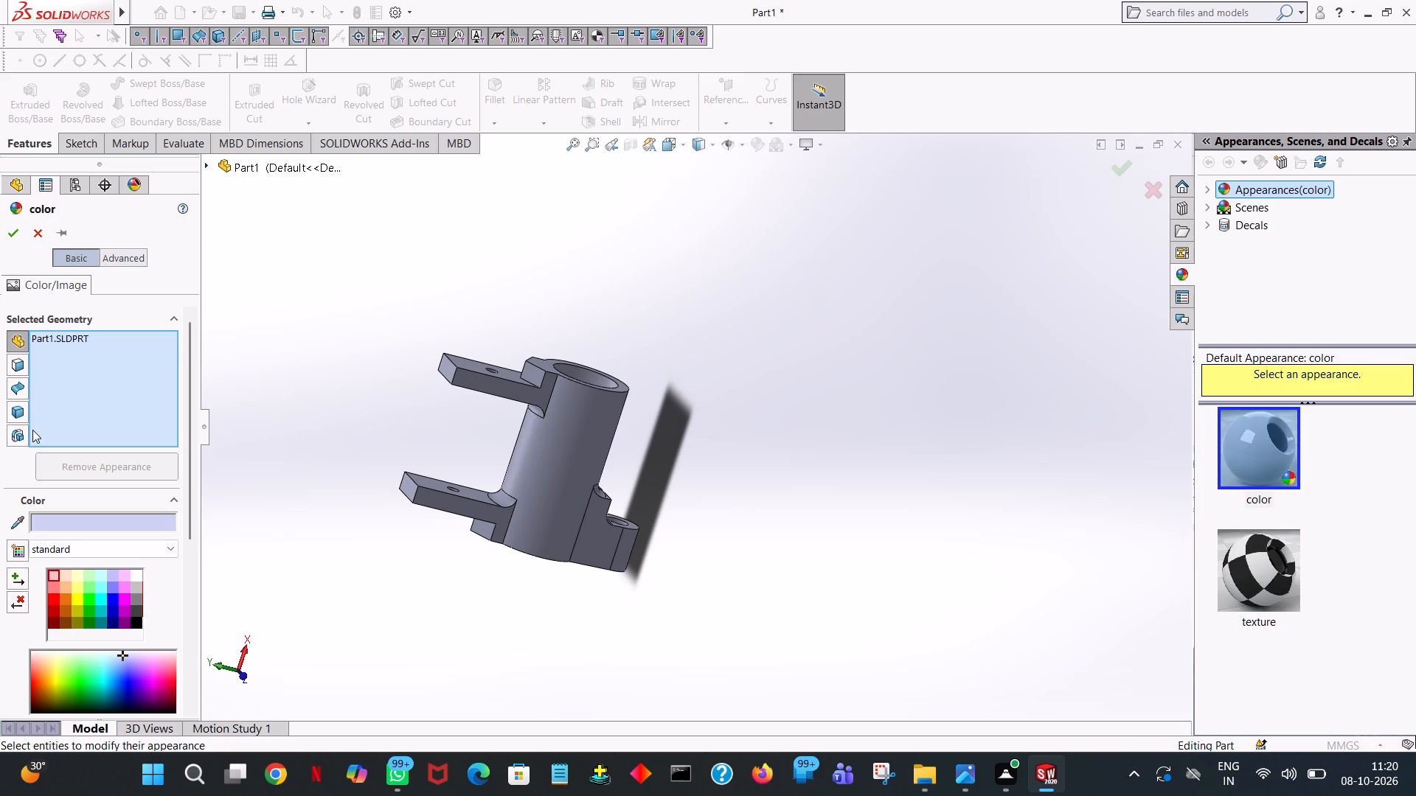
left_click(86, 574)
left_click(7, 222)
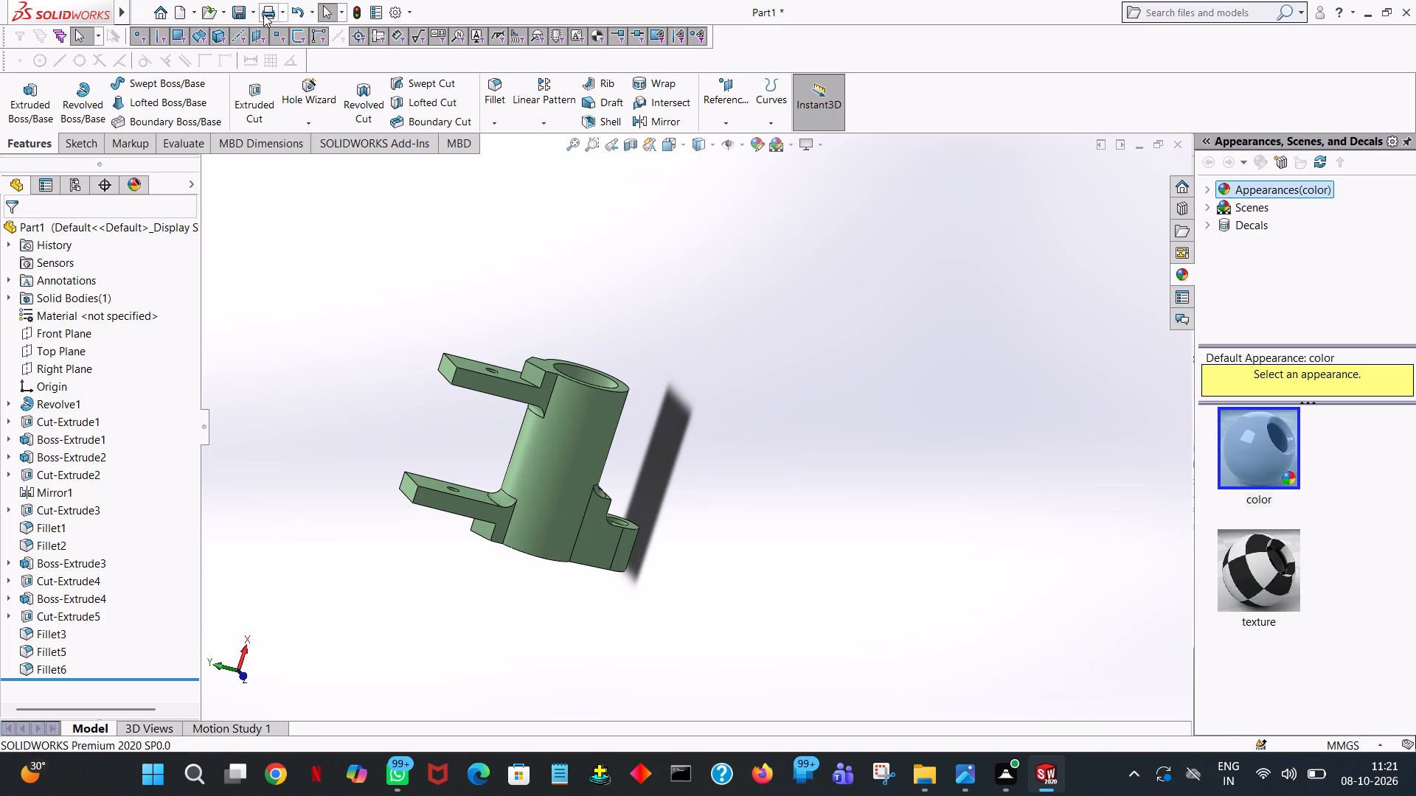
Save the part as "bearing mount bracket" in SOLIDWORKS Part format in the fuji new pdf folder.
left_click(232, 13)
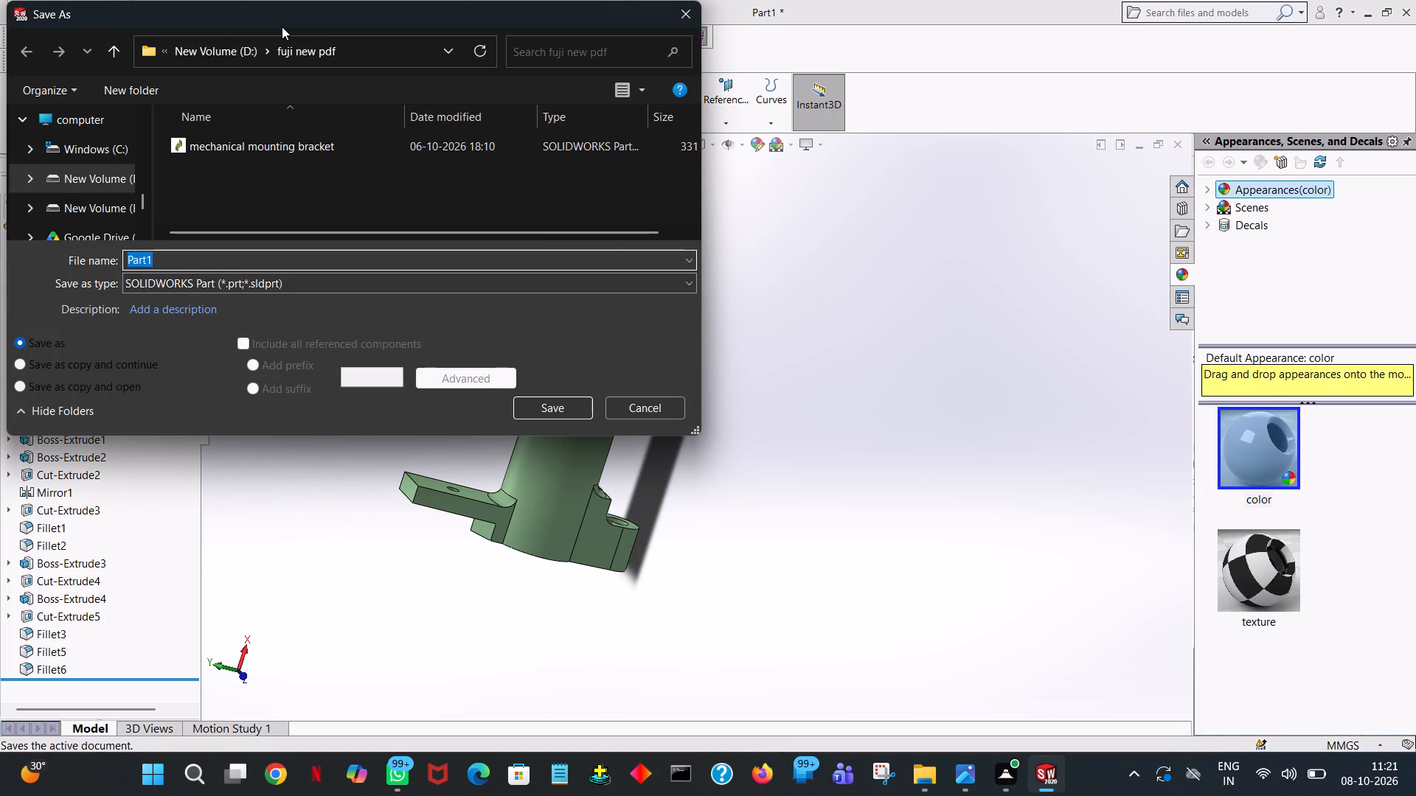
type("bearing moun")
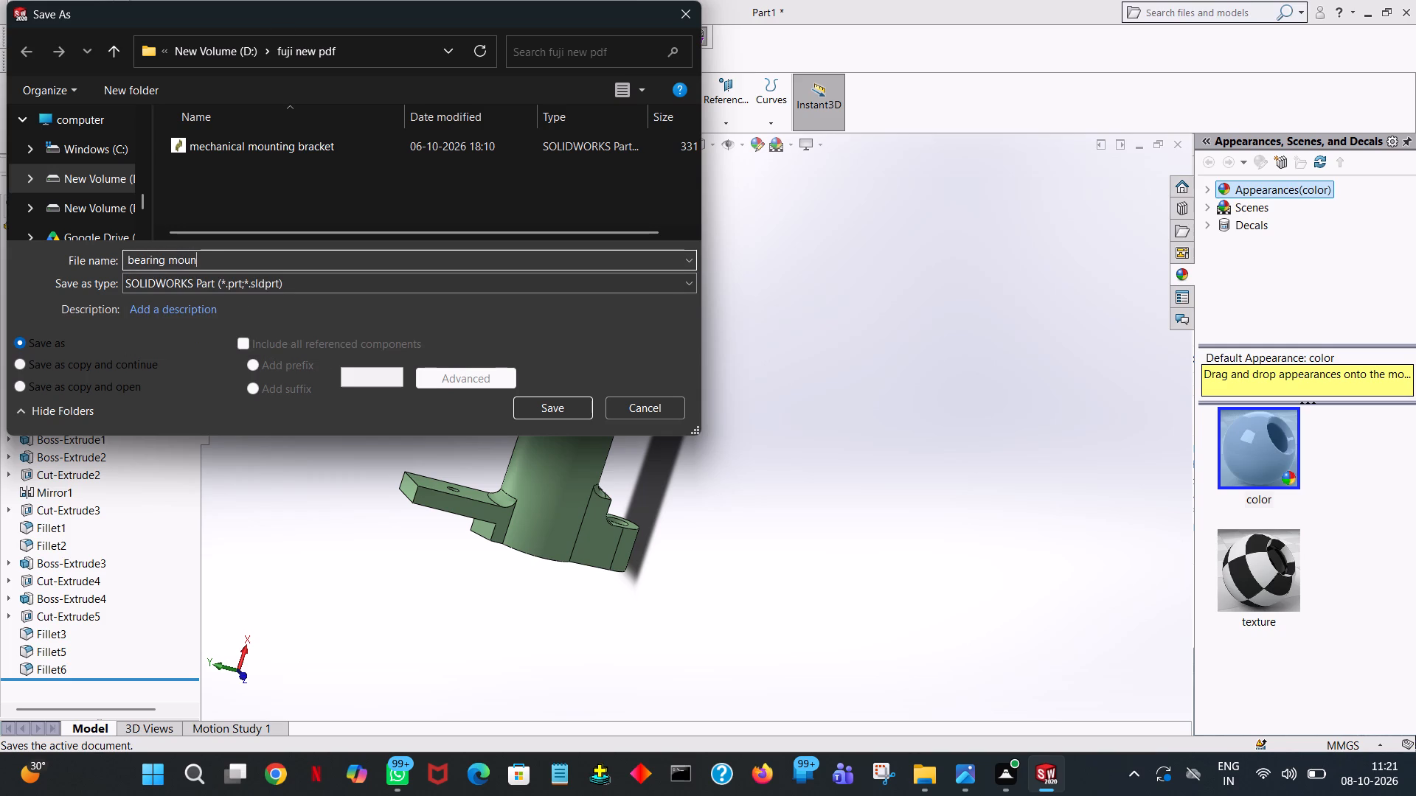
key("t")
key("space")
type("bracket")
key("Return")
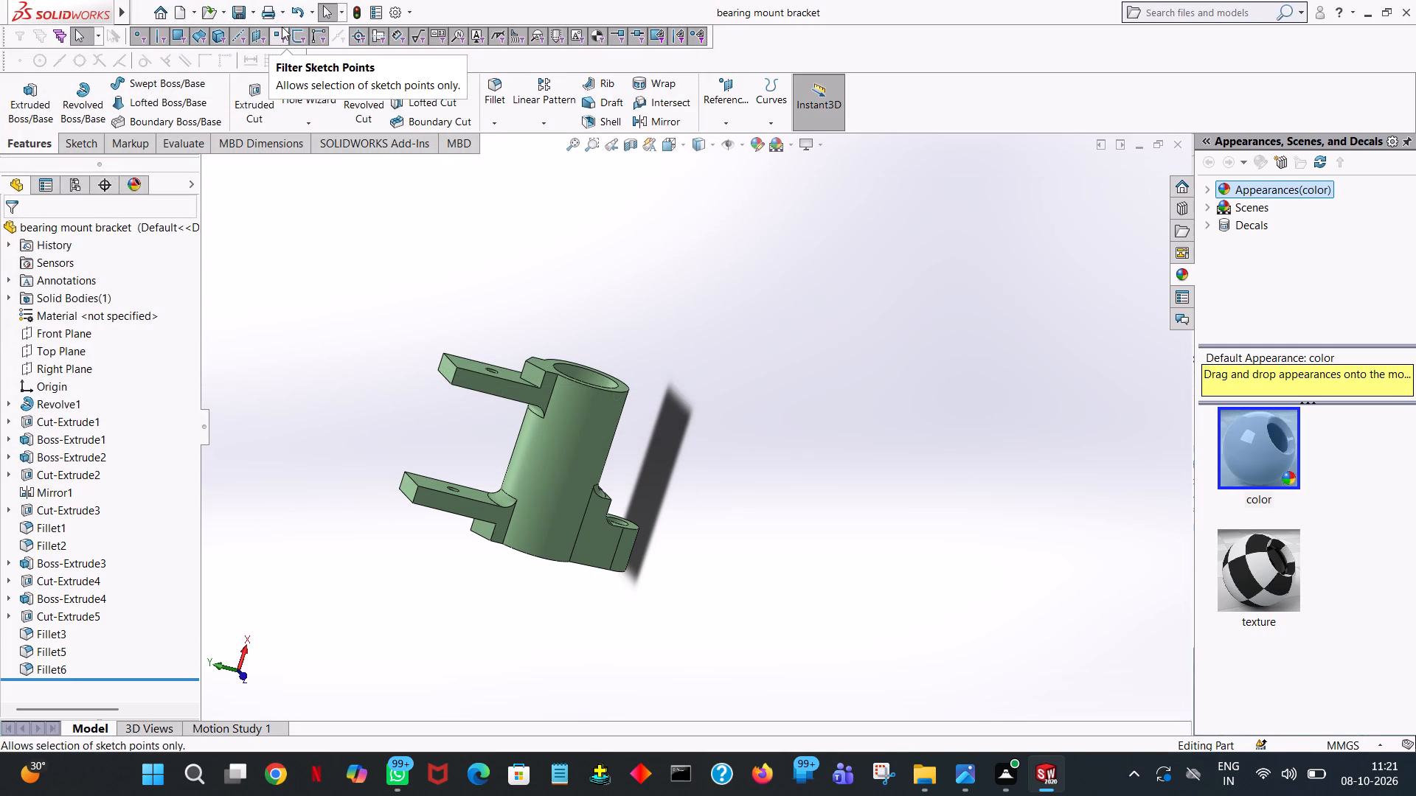
Save a PDF copy of the bearing mount bracket in the fuji new pdf folder.
left_click(253, 11)
left_click(271, 49)
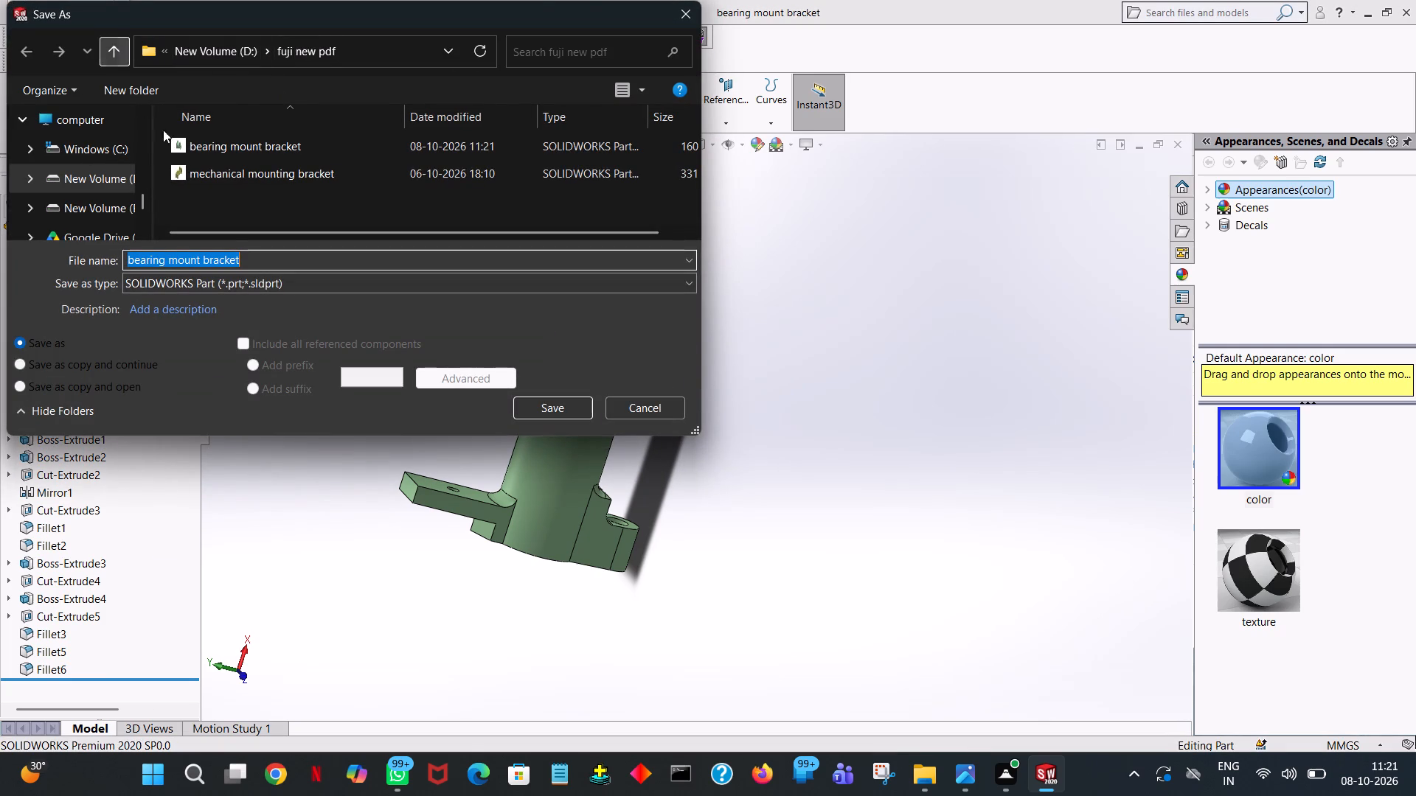
left_click(243, 280)
left_click(235, 408)
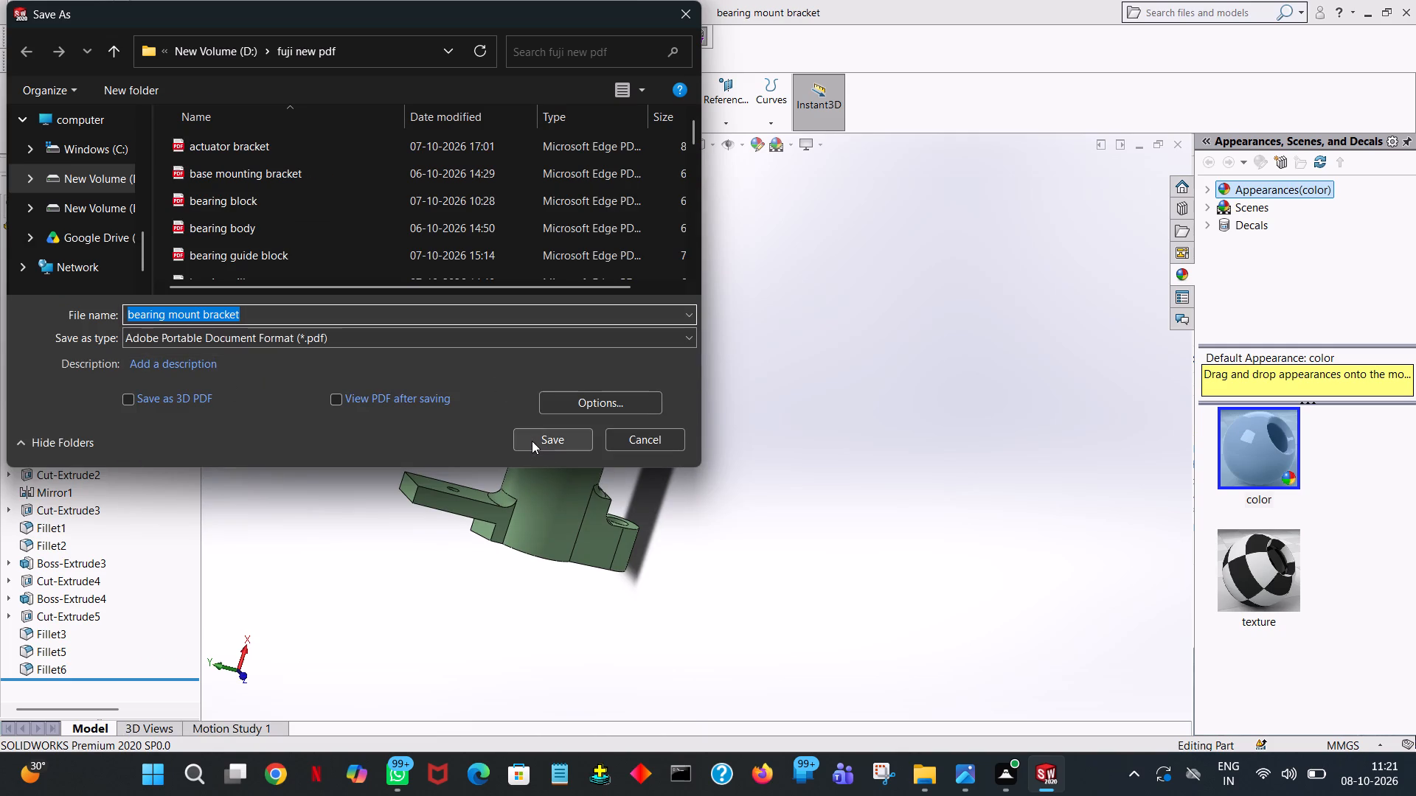
left_click(532, 441)
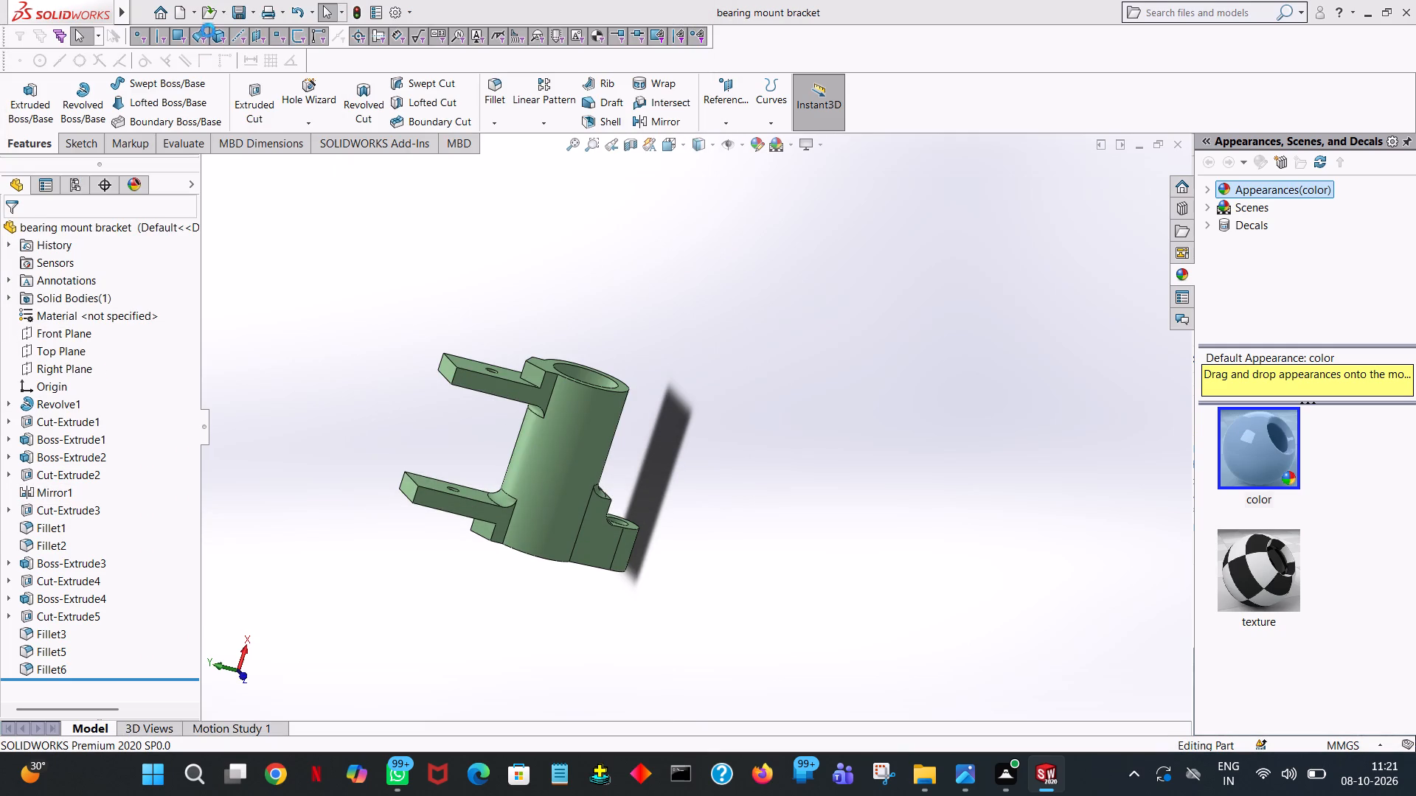
Save the bearing mount bracket as a SOLIDWORKS Part in the fuji new design folder on drive D.
left_click(248, 12)
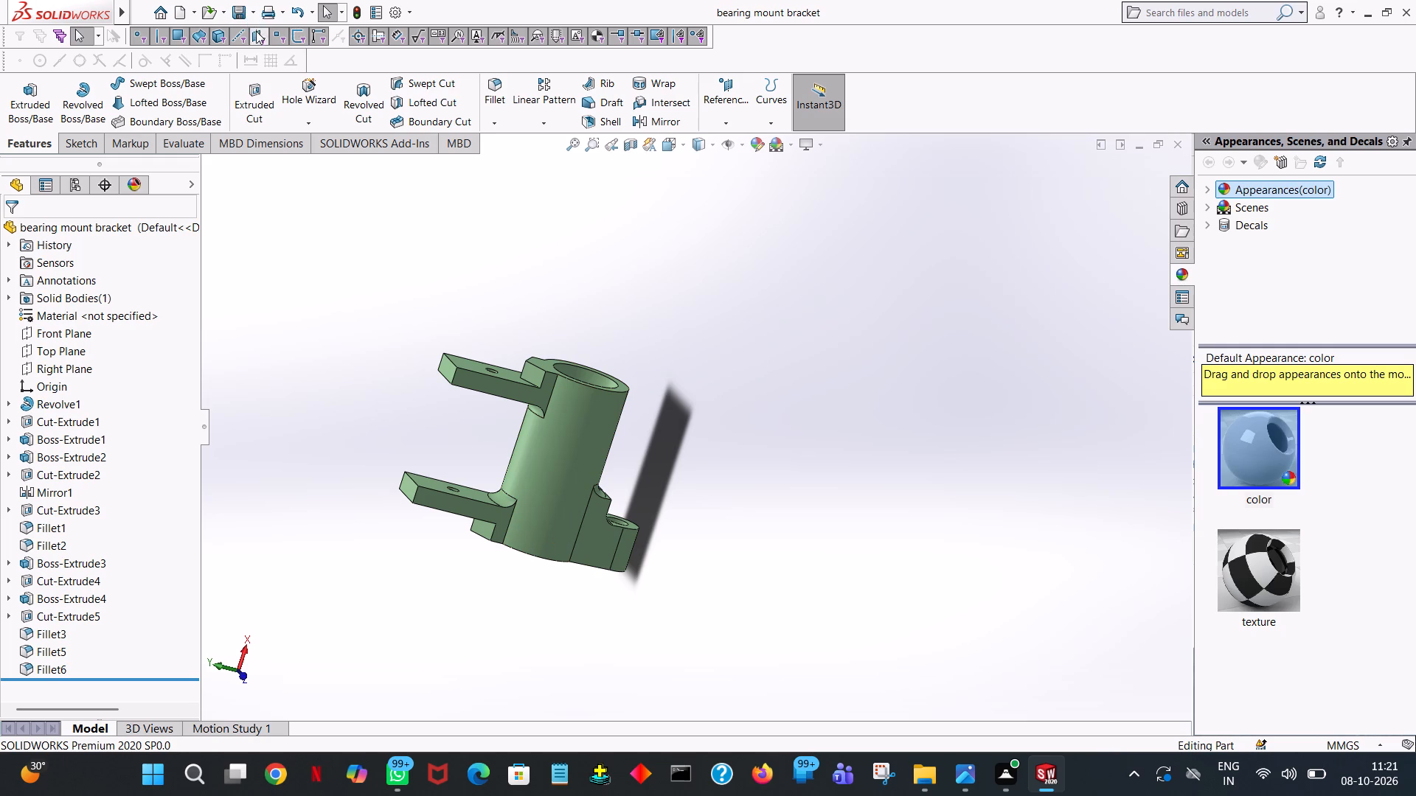
left_click(254, 10)
left_click(272, 44)
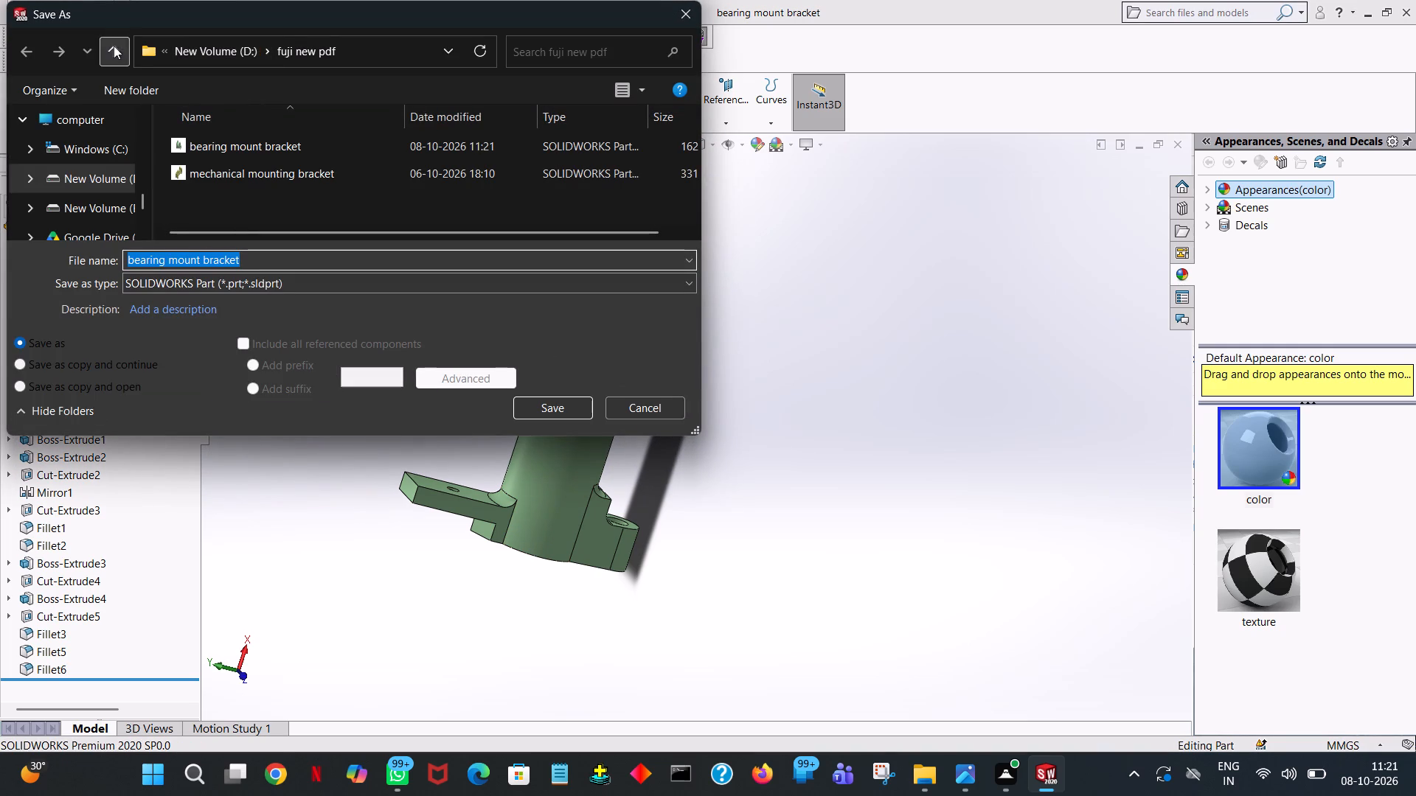
left_click(114, 46)
double_click(532, 178)
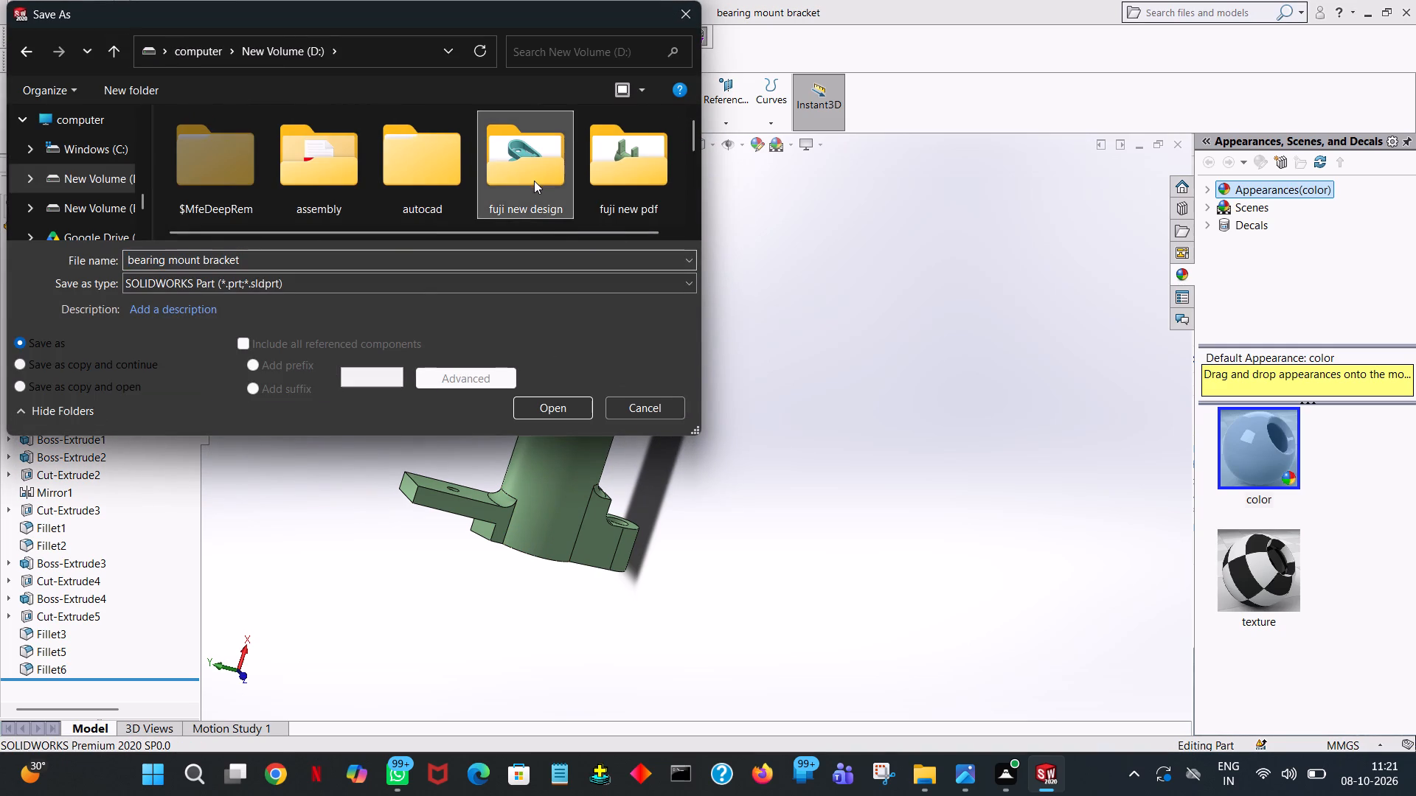
left_click(558, 402)
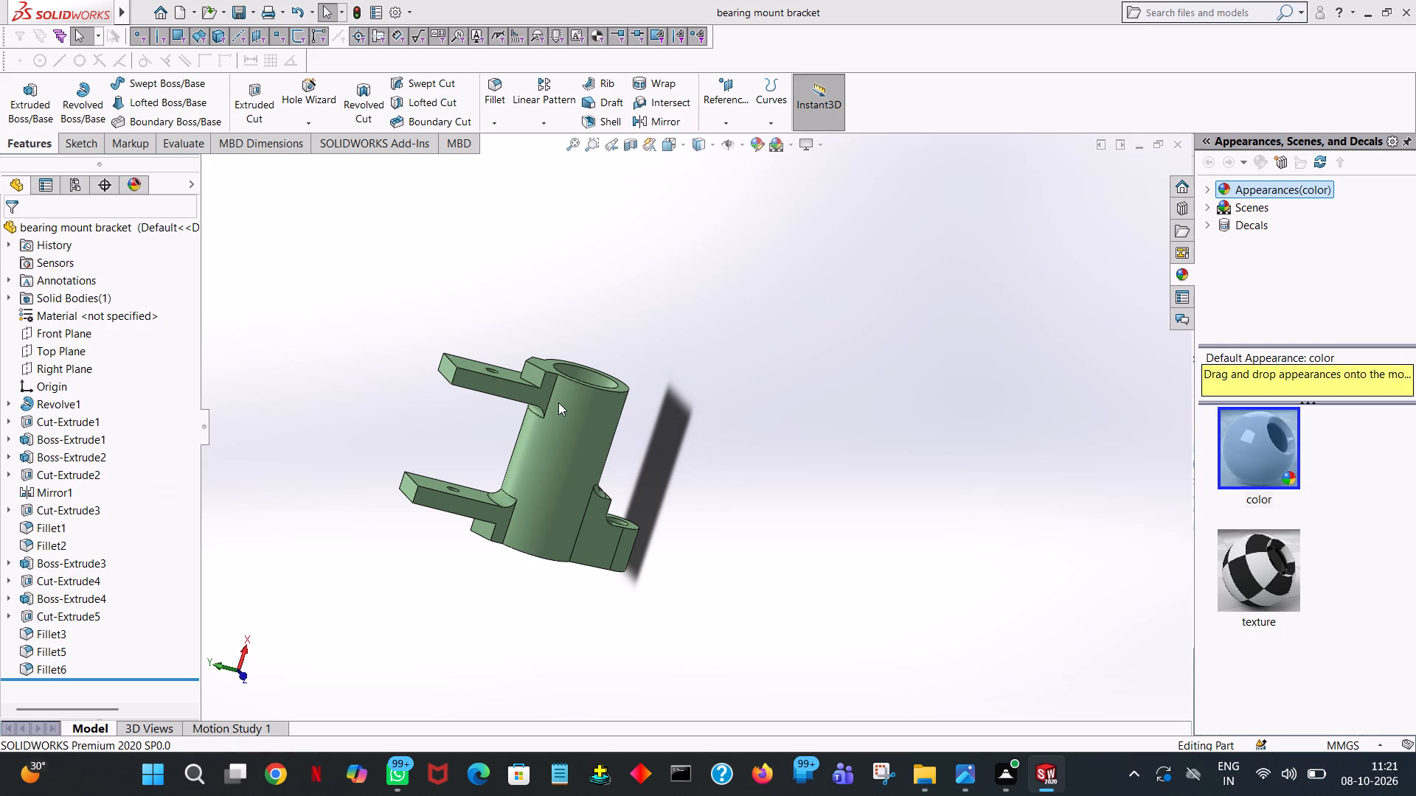